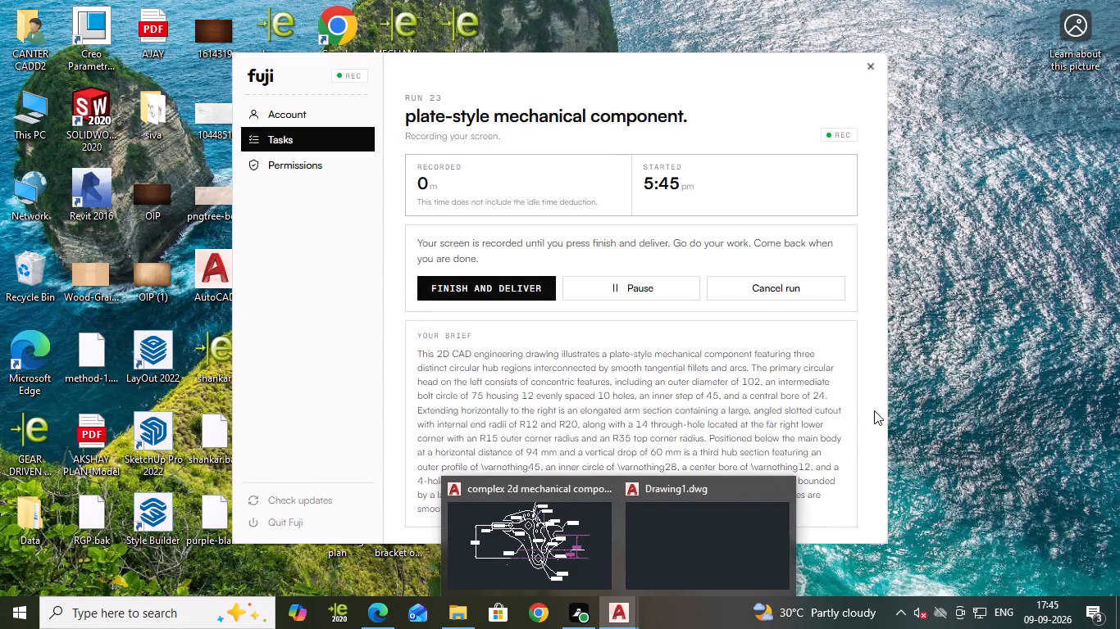
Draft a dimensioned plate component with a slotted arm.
Switch to the blank Drawing1.dwg in AutoCAD.
left_click(921, 390)
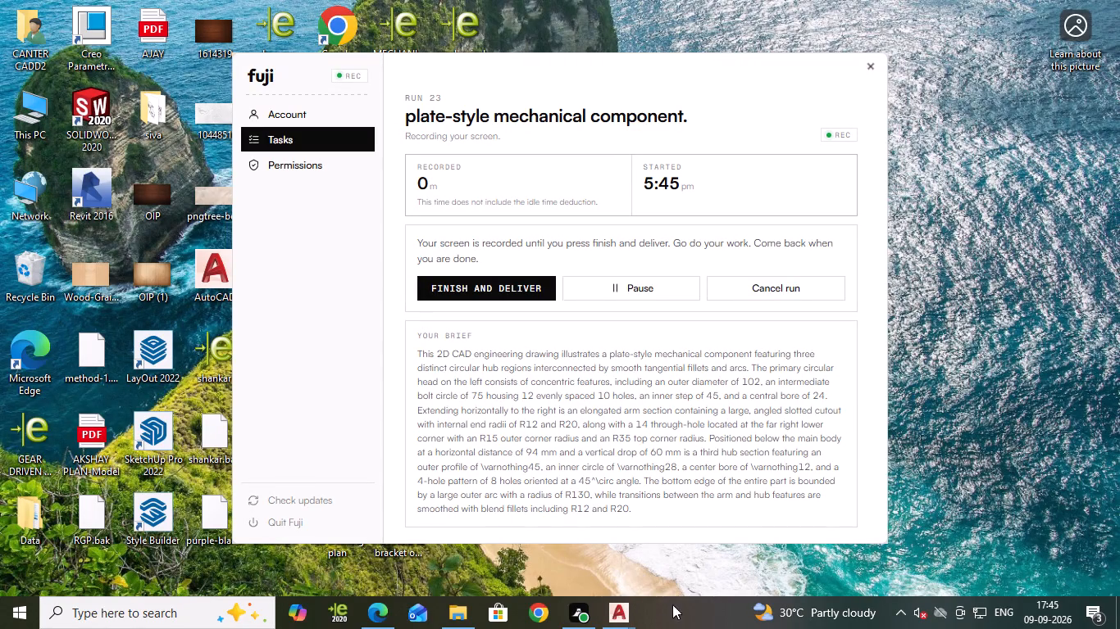
left_click(626, 625)
left_click(679, 564)
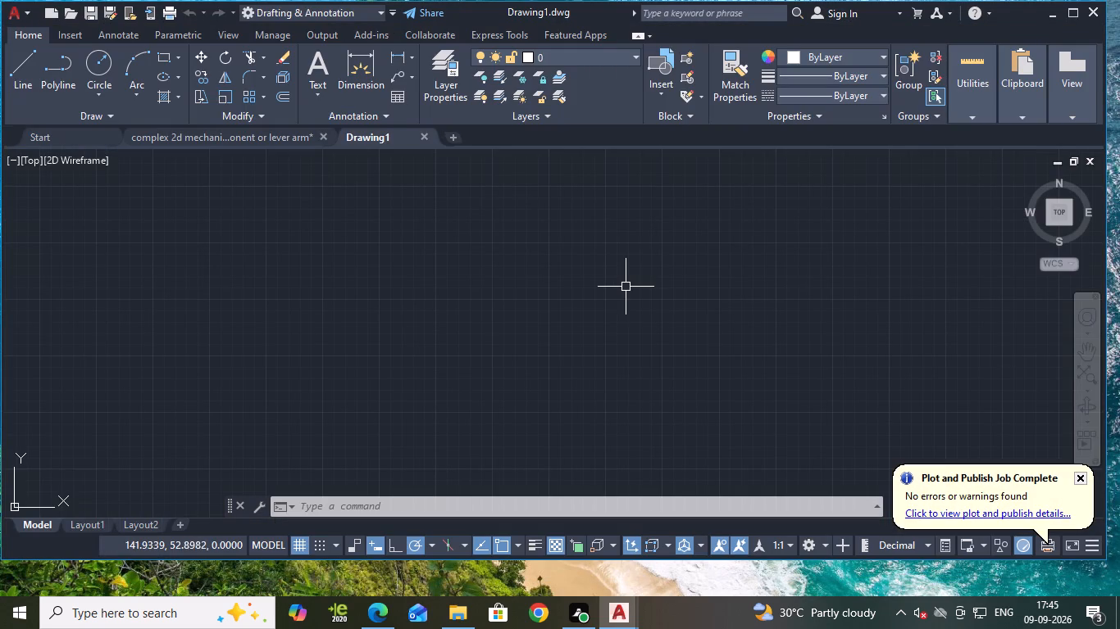
Turn on command logging for the drawing with LOGFILEON.
middle_click_drag(590, 316, 607, 319)
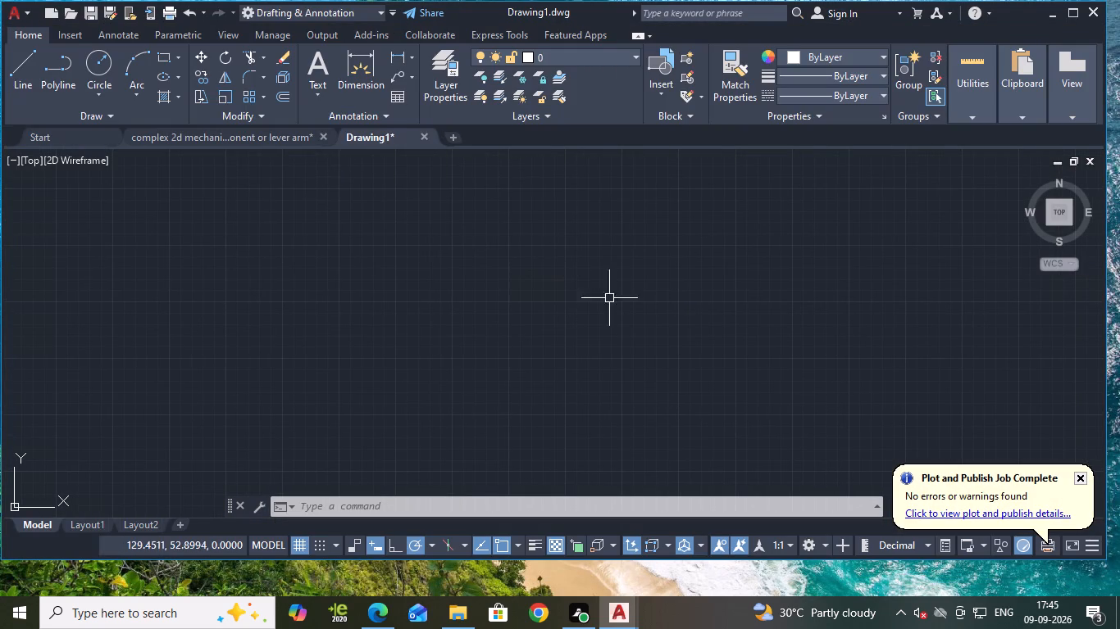
type("lo")
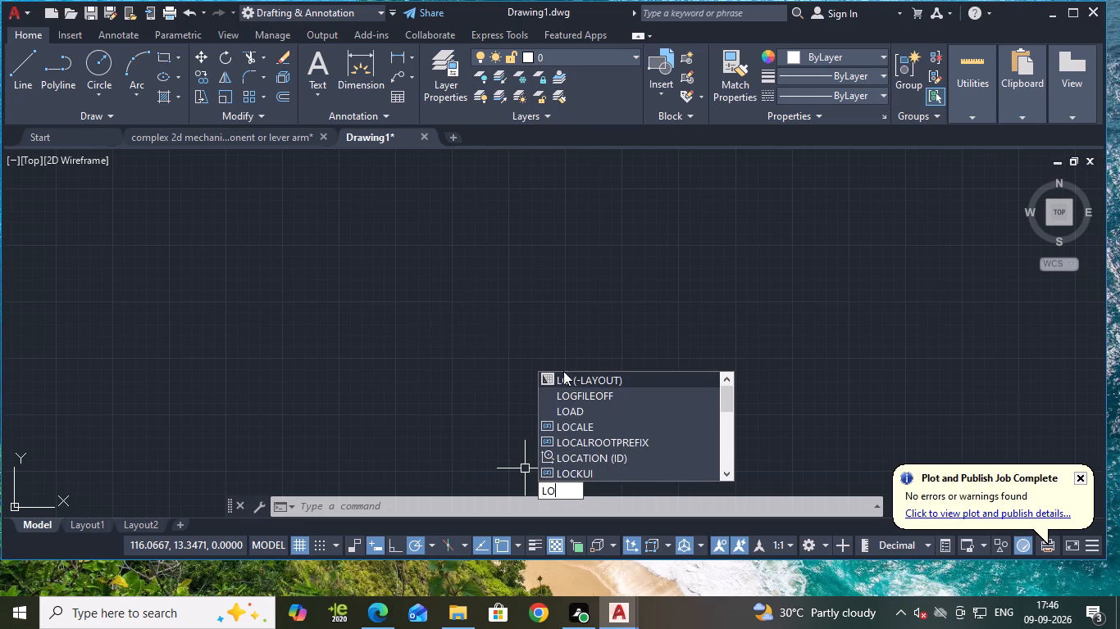
key("g")
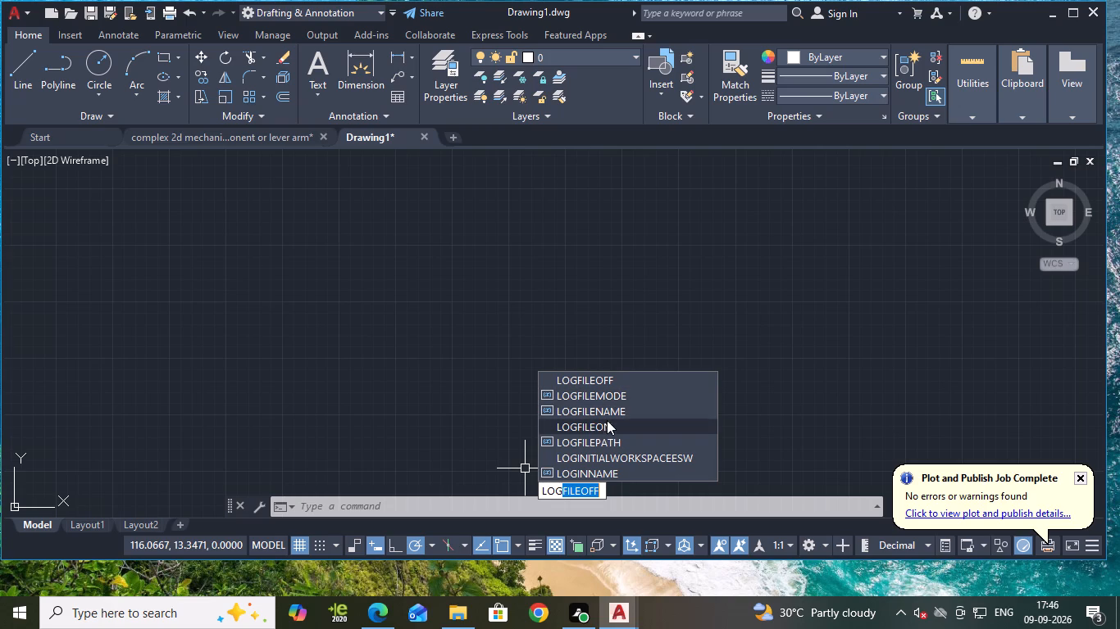
left_click(599, 426)
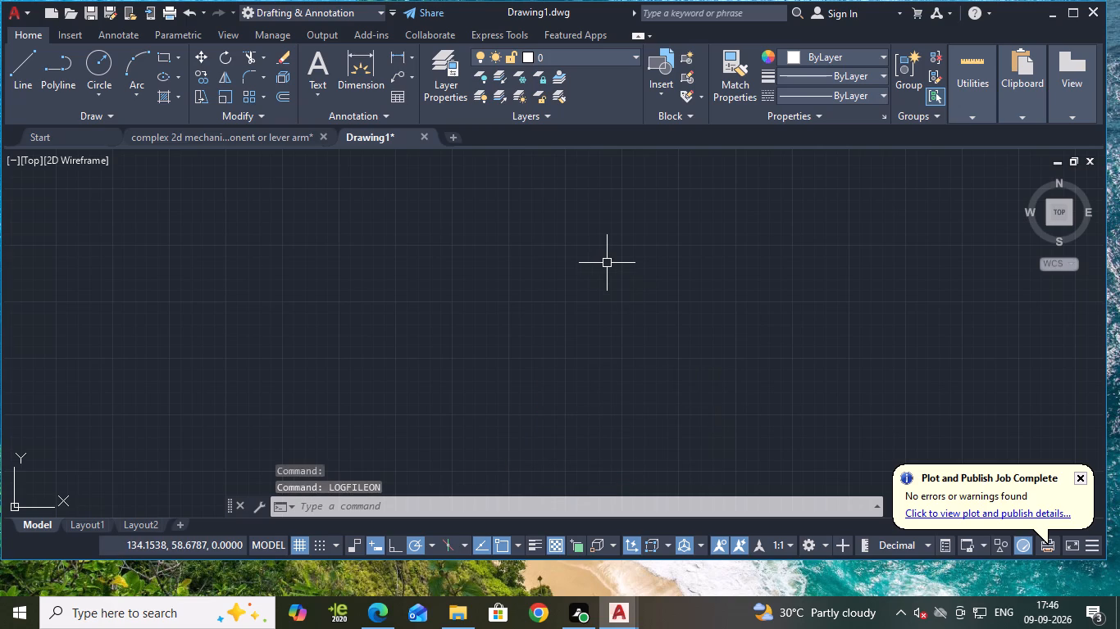
Set the model space limits from lower-left corner 0,0 to upper-right corner 1000,1000.
type("limits")
key("Return")
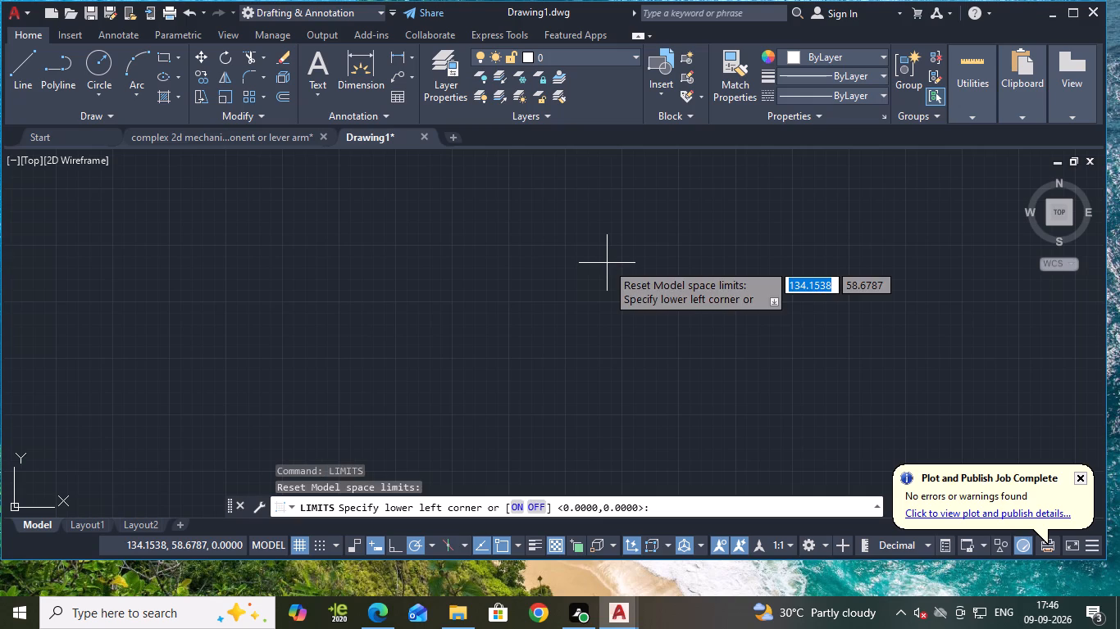
type("0,0")
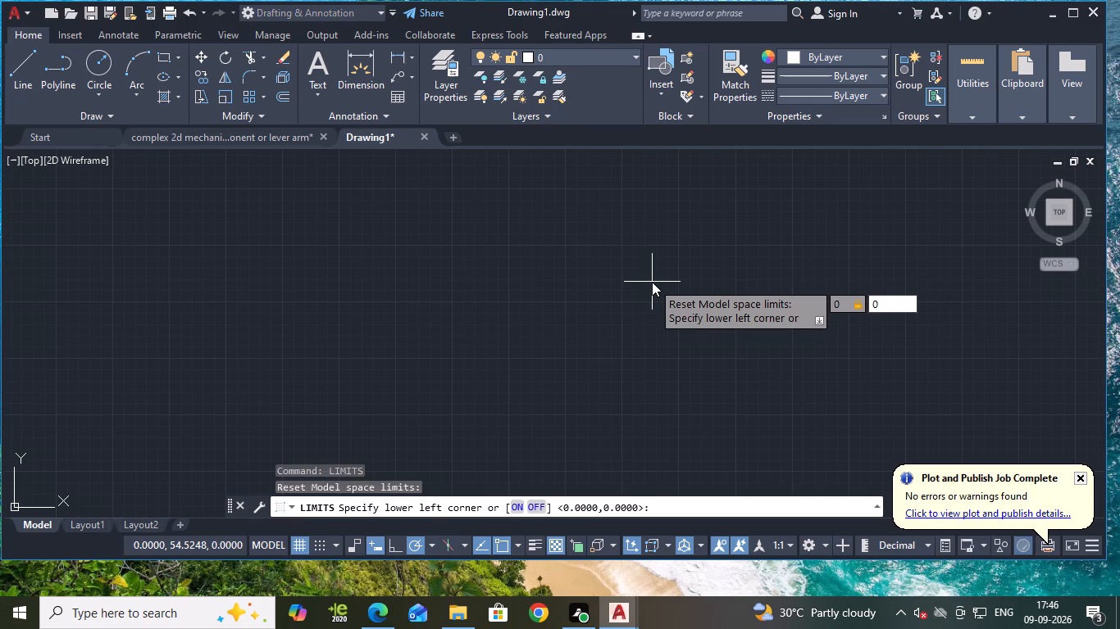
key("Return")
type("1000")
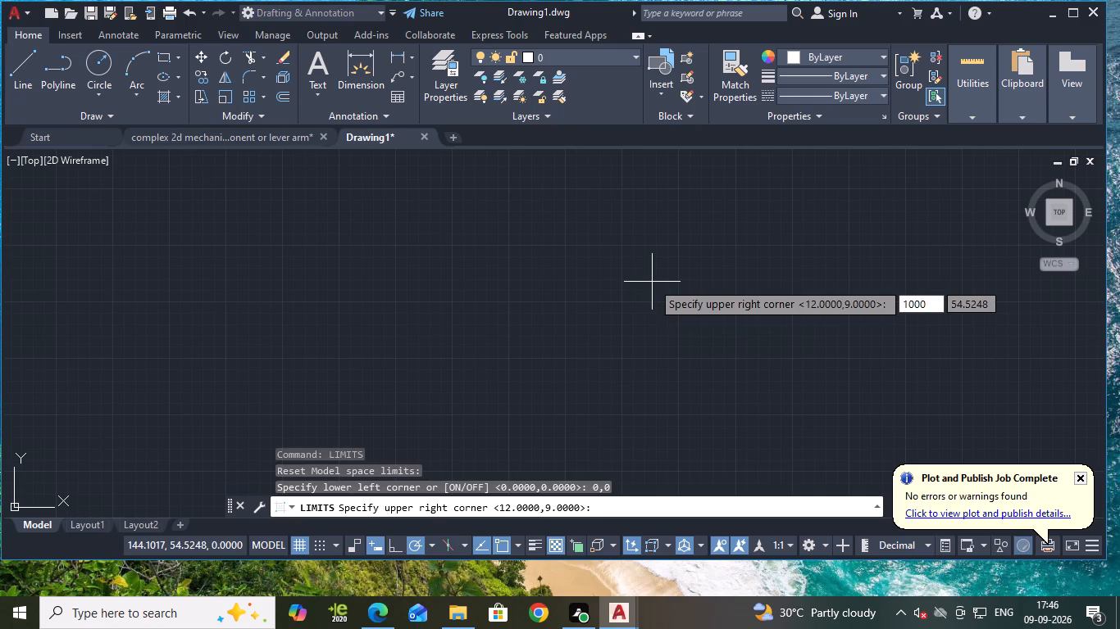
type(",1000")
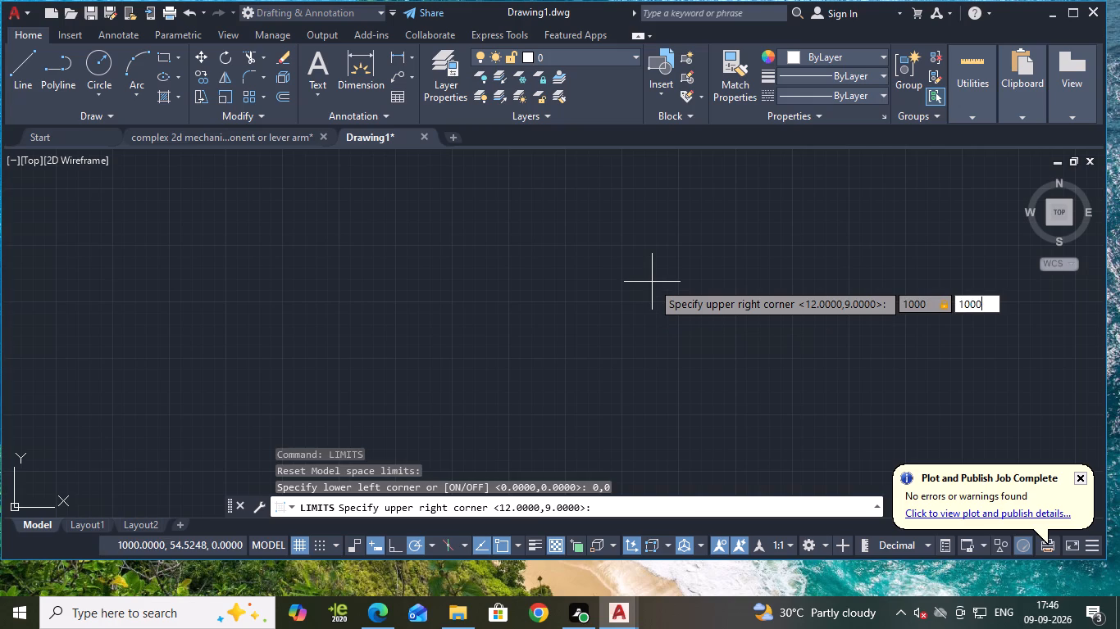
key("Return")
key("z")
key("Return")
key("a")
key("Return")
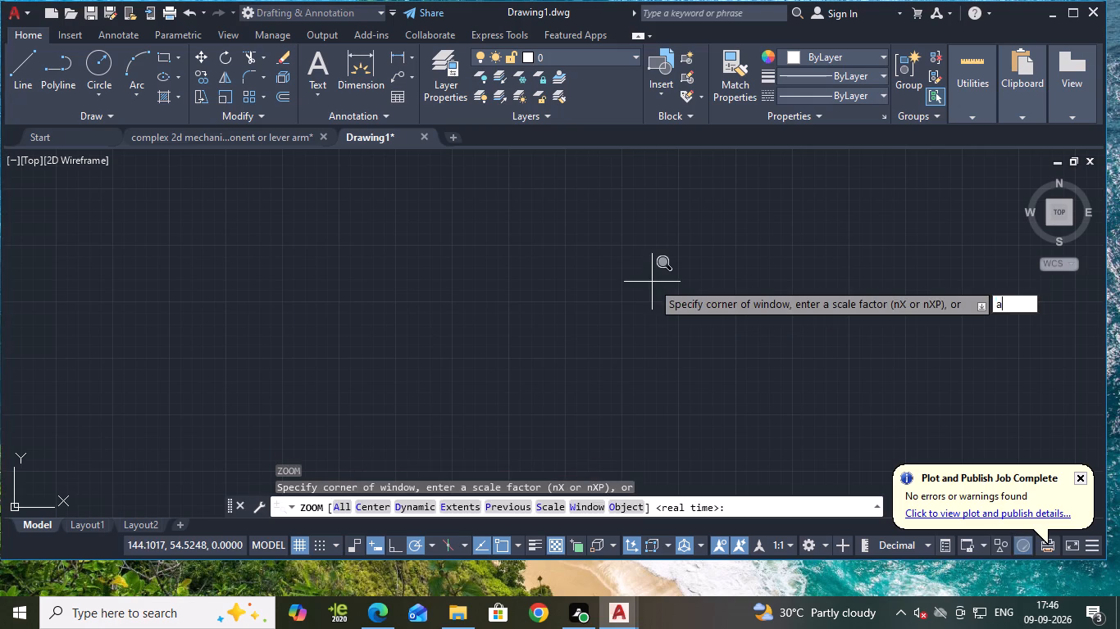
Draw the main head's outer circle with a diameter of 102, centred at about 735,807.
middle_click_drag(762, 251, 685, 265)
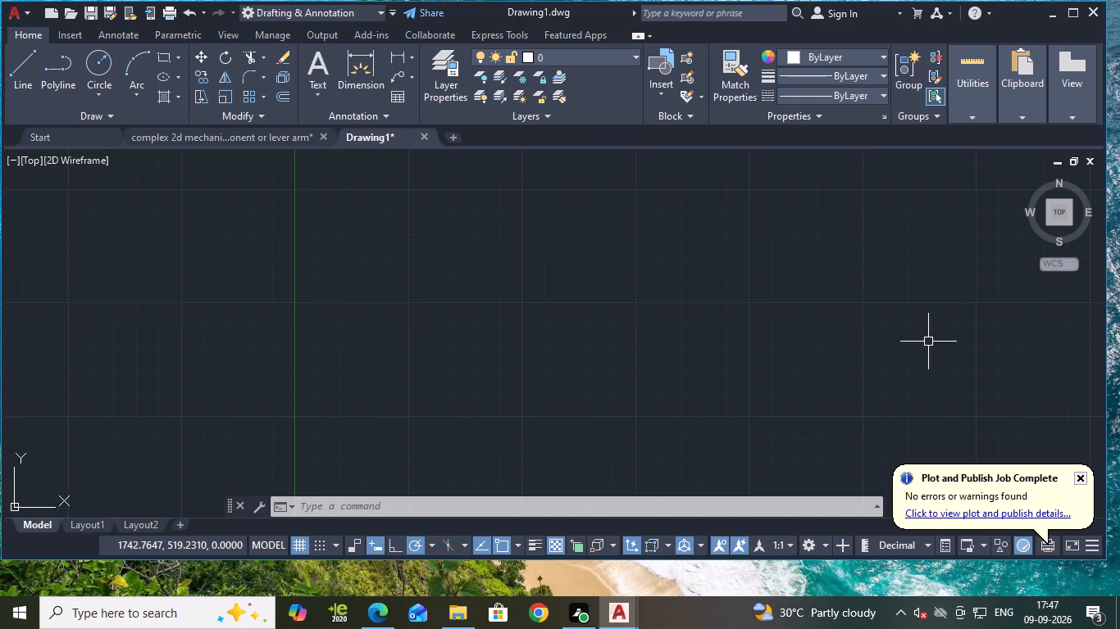
left_click(108, 95)
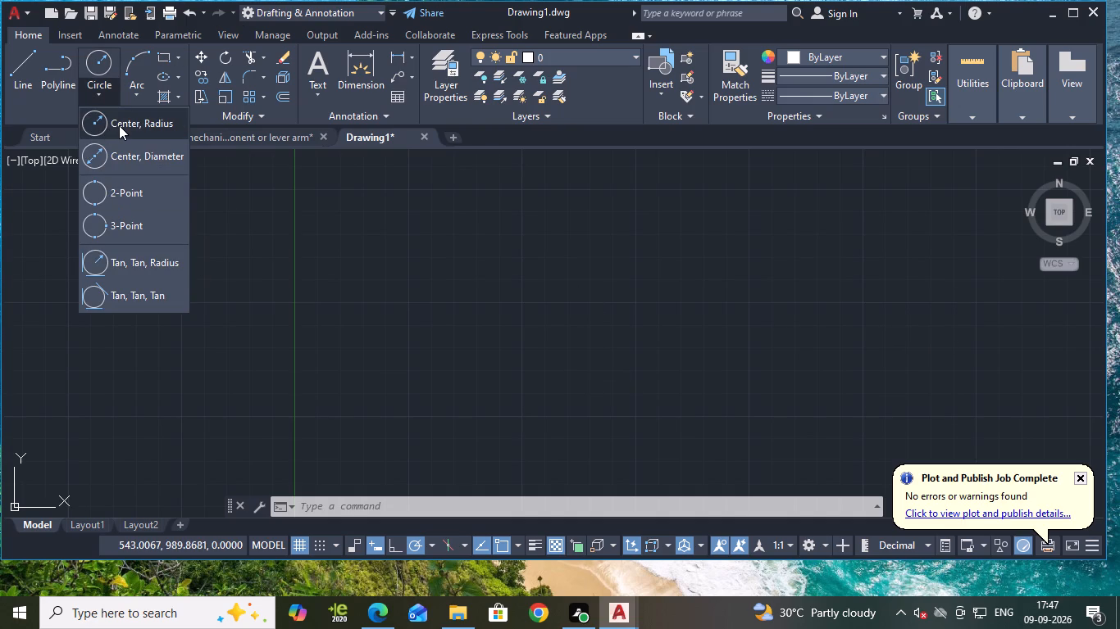
left_click(165, 161)
left_click(562, 237)
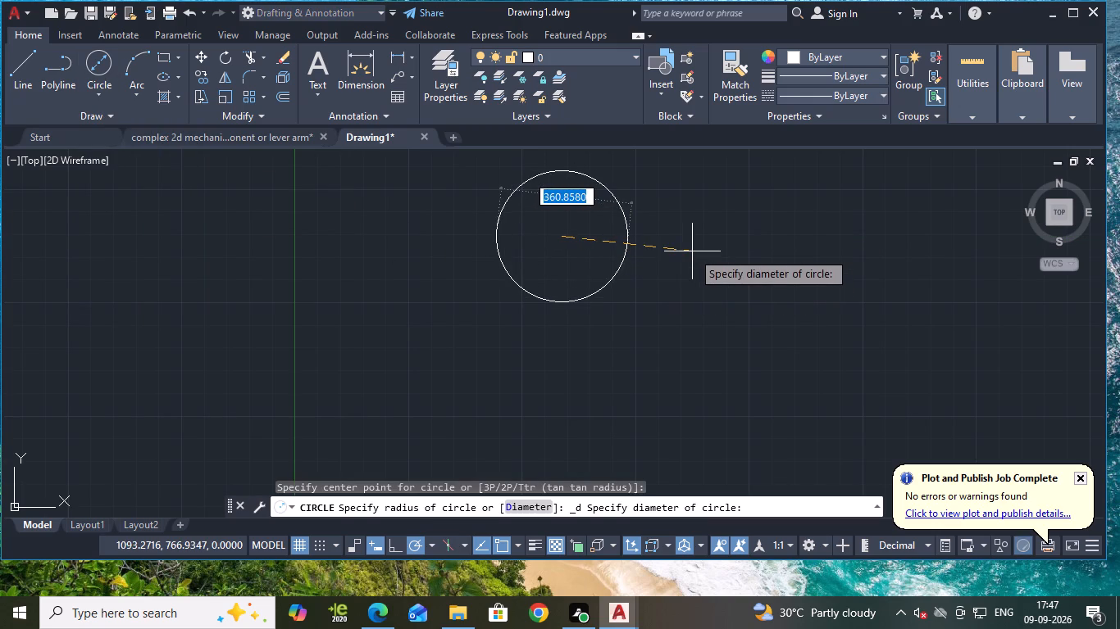
key("d")
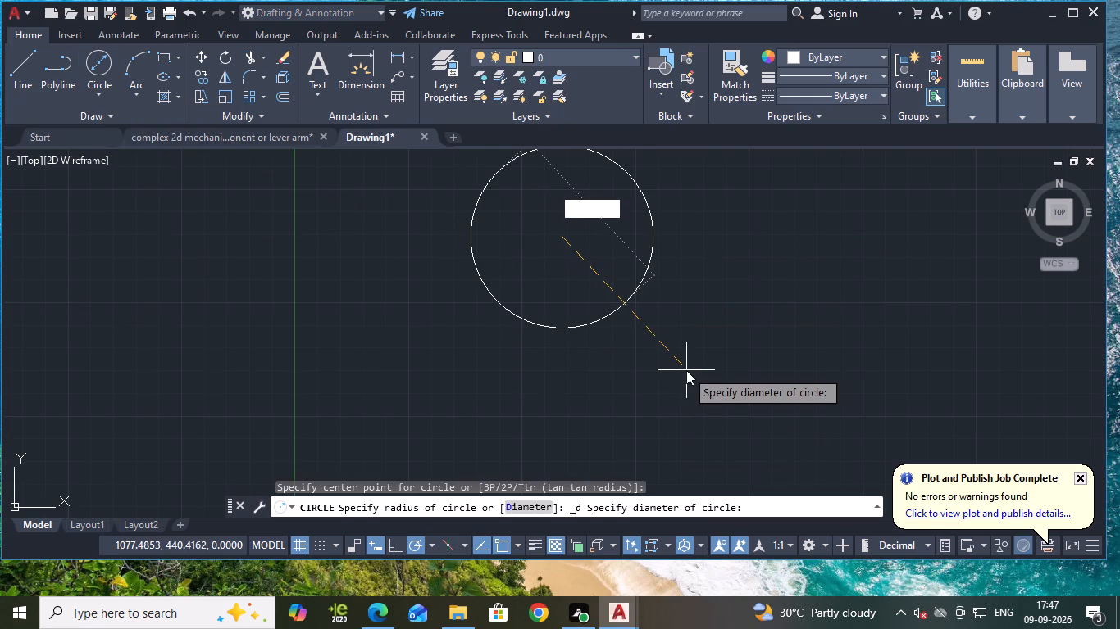
key("Return")
type("102")
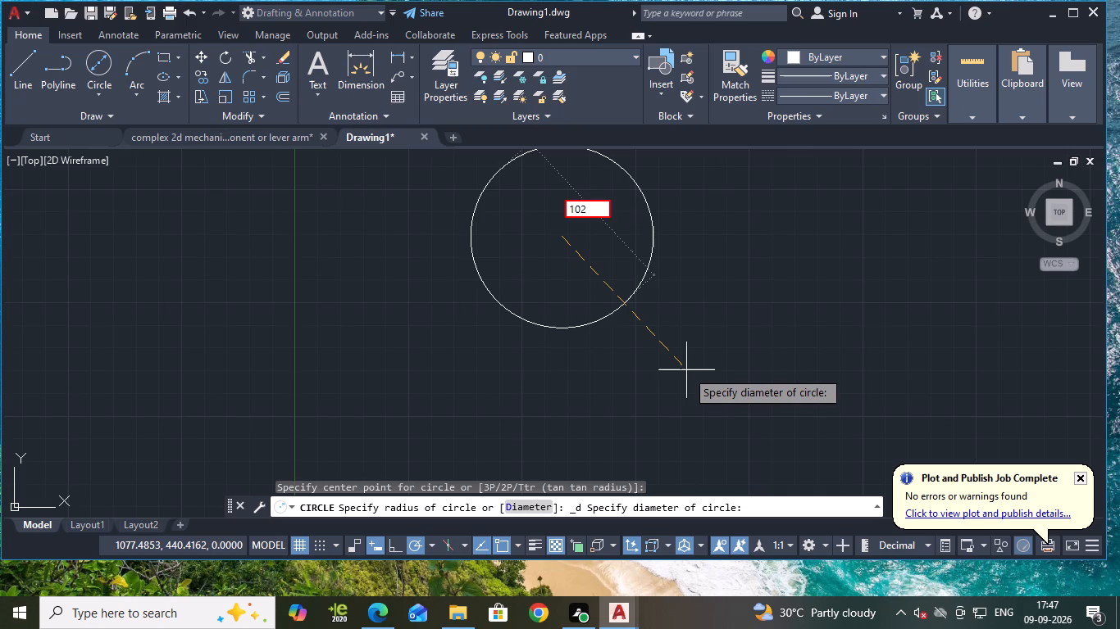
key("Return")
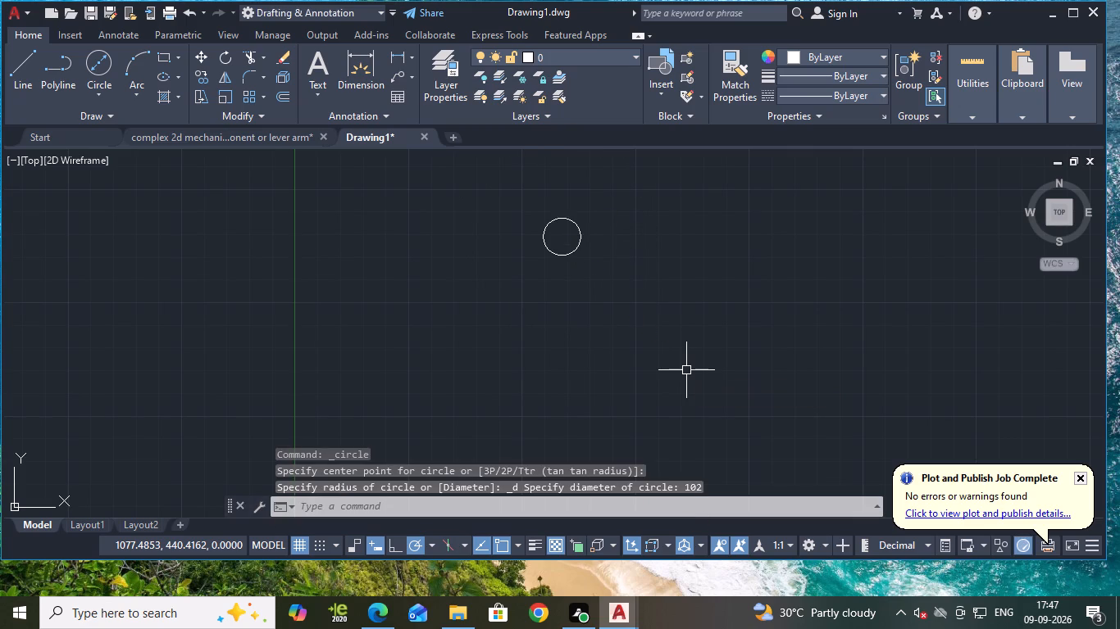
Draw the bolt circle with a diameter of 75, concentric with the 102 outer circle.
scroll(590, 251, "up", 3)
middle_click_drag(635, 233, 679, 288)
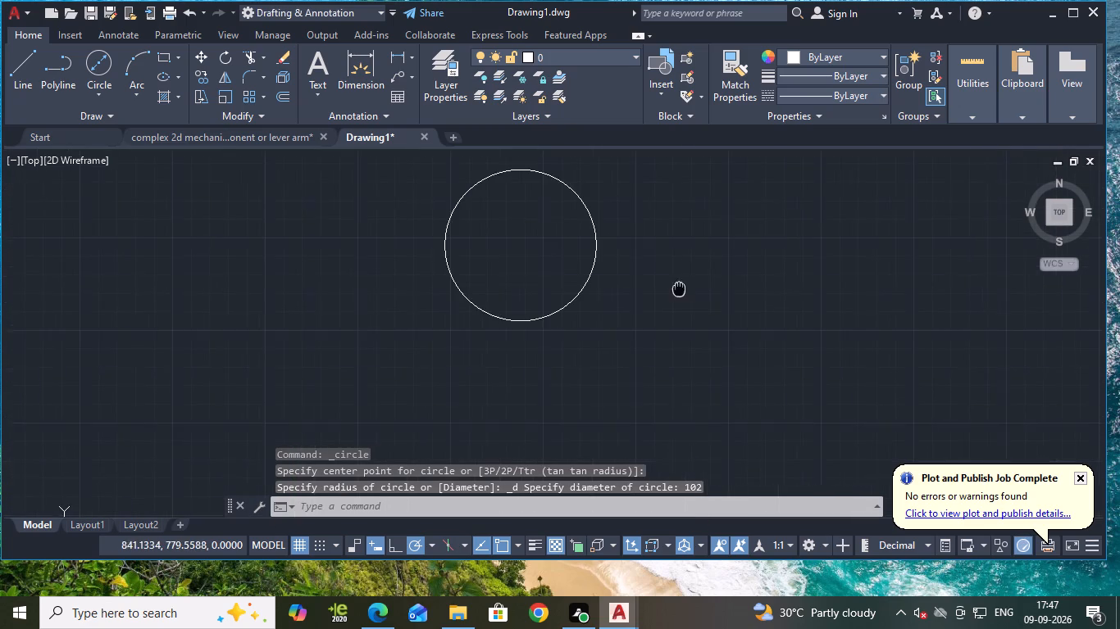
middle_click_drag(679, 288, 681, 296)
scroll(612, 257, "up", 1)
middle_click_drag(622, 253, 679, 295)
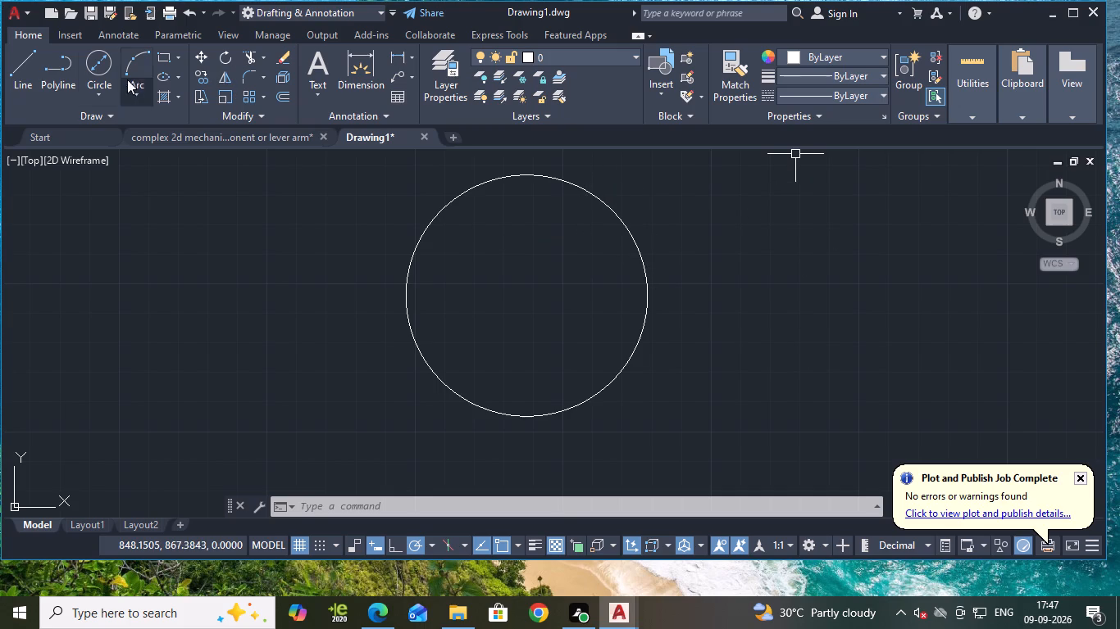
left_click(97, 75)
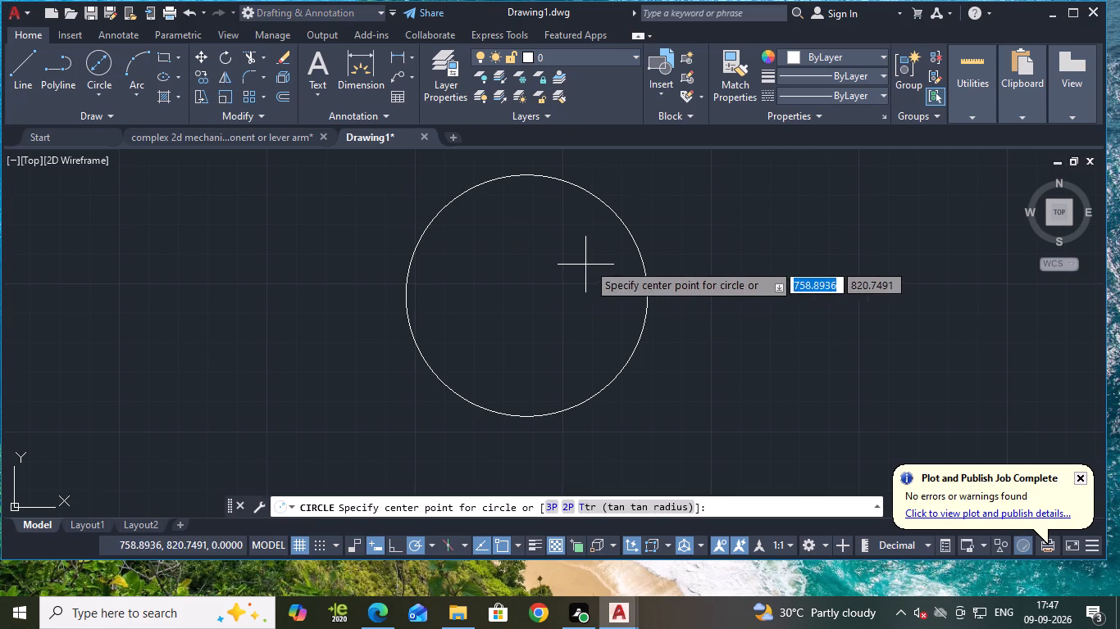
left_click(528, 296)
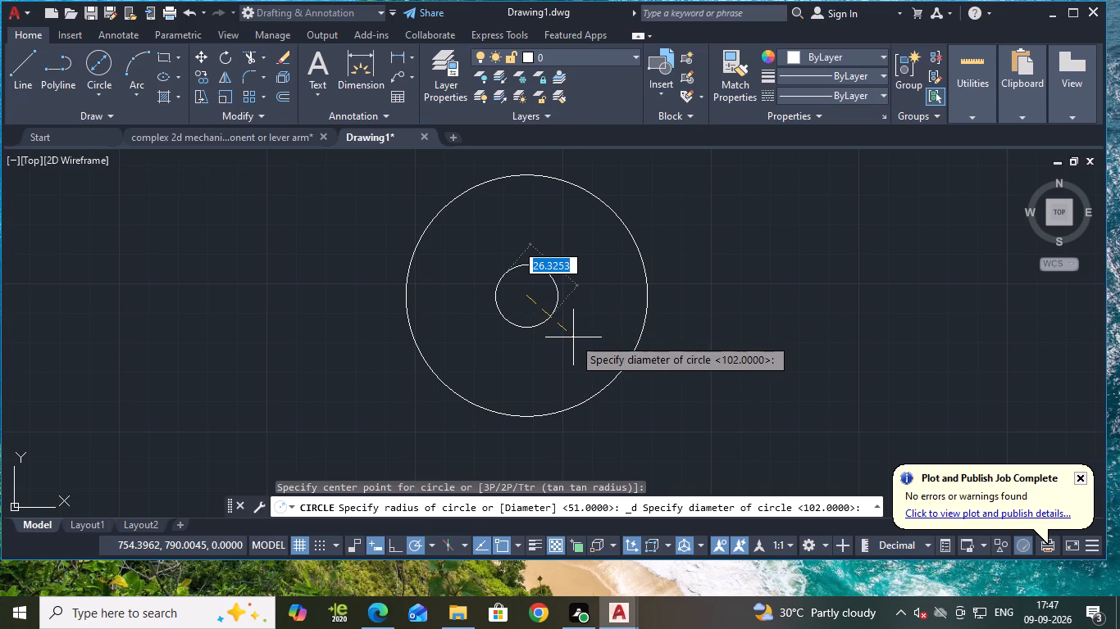
key("d")
key("Return")
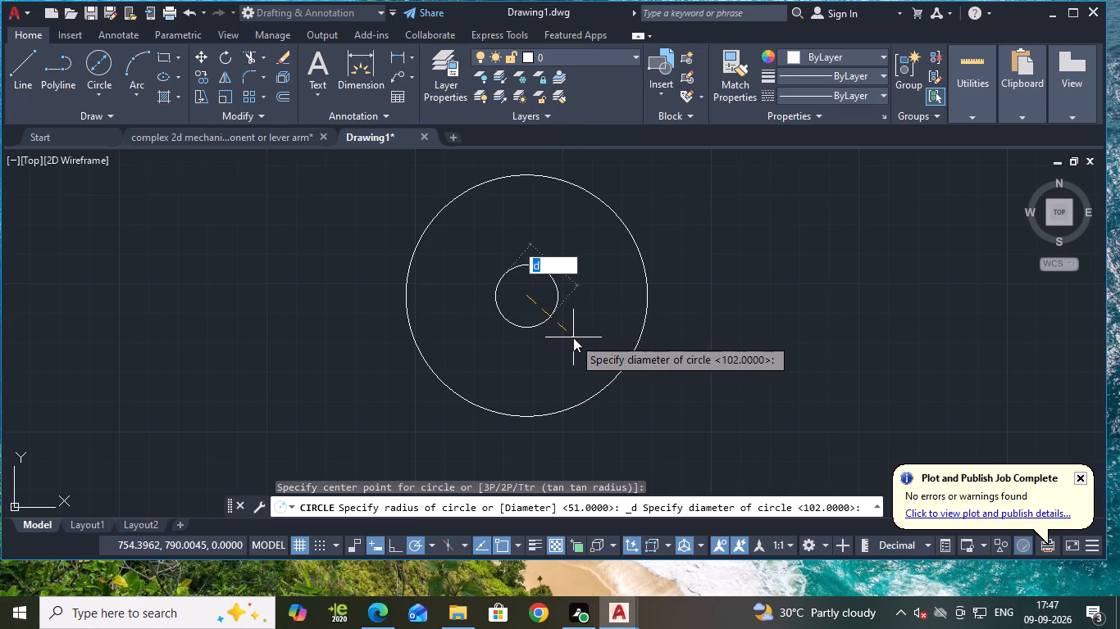
type("75")
key("Return")
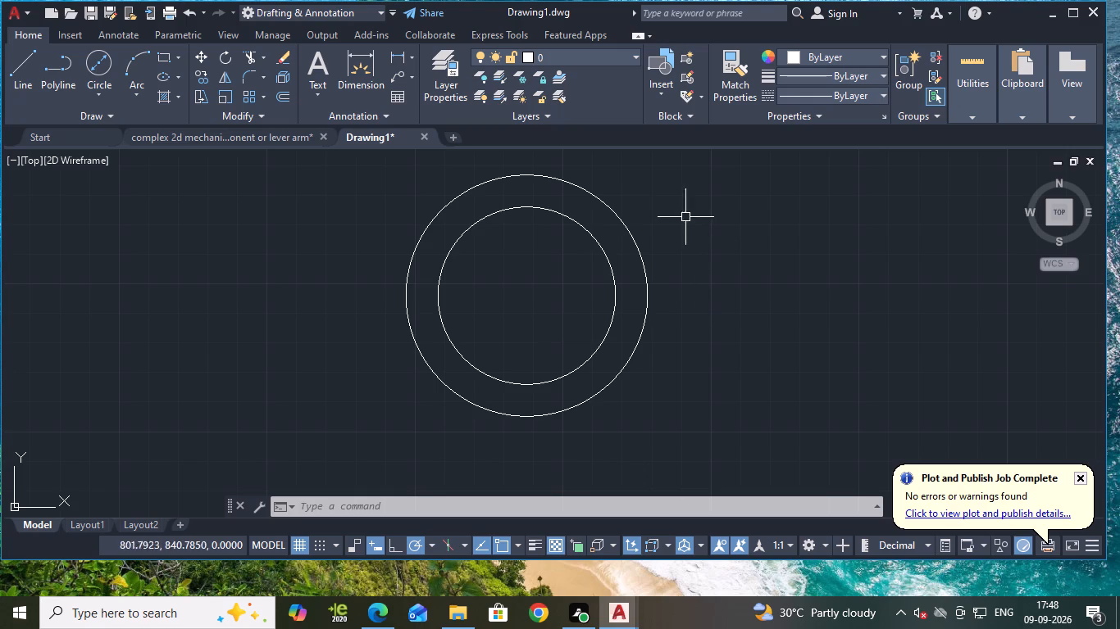
Draw the inner step circle with a diameter of 45 at the centre of the existing circles.
left_click(108, 53)
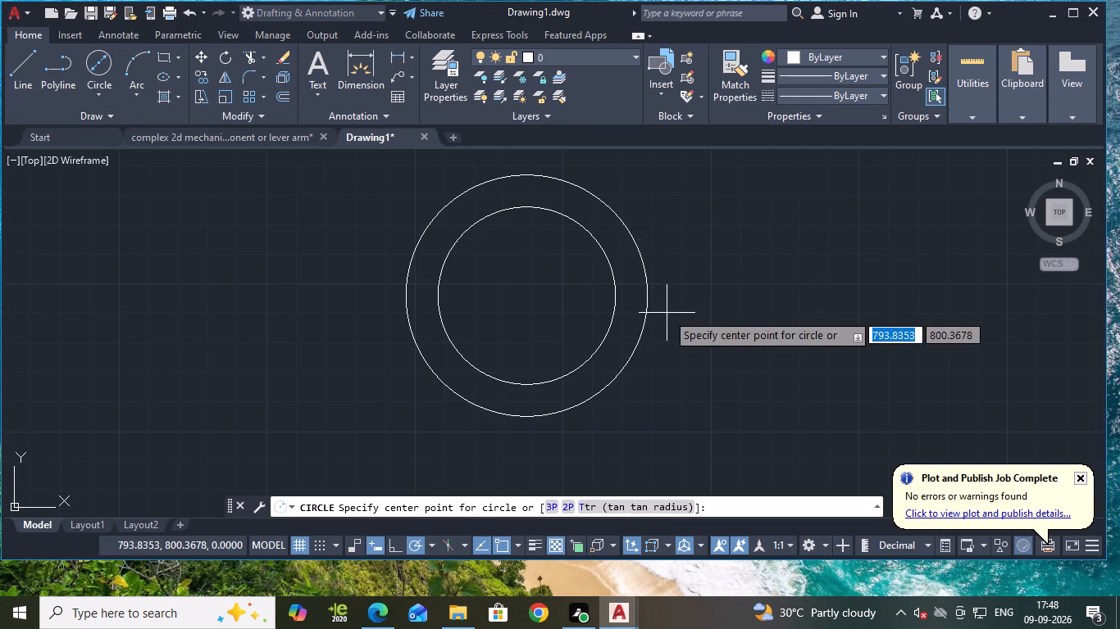
left_click(529, 296)
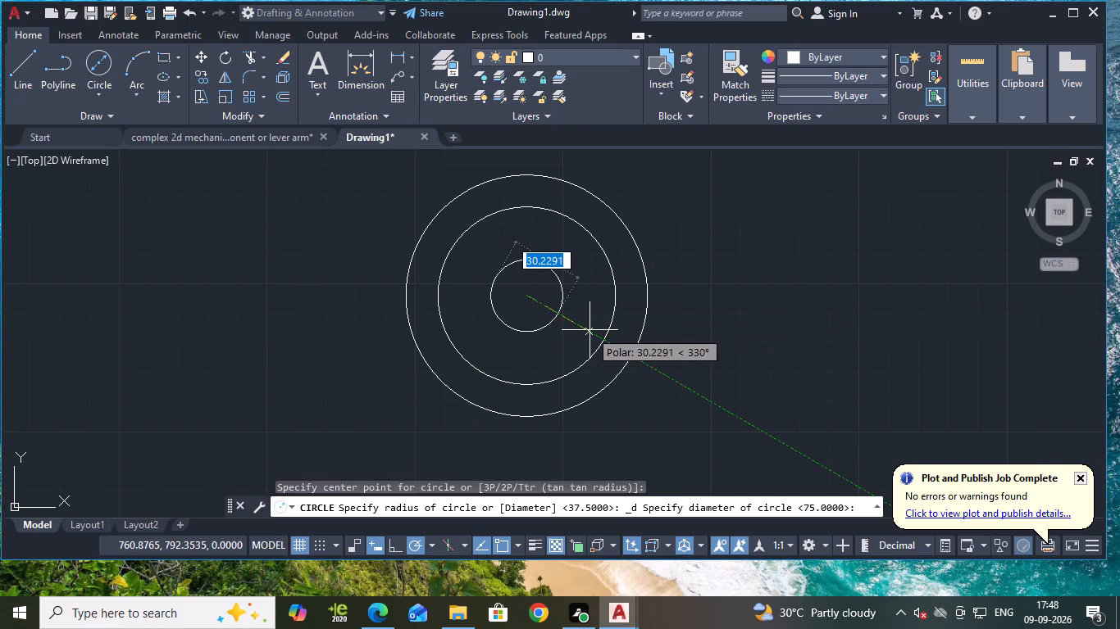
key("d")
key("Return")
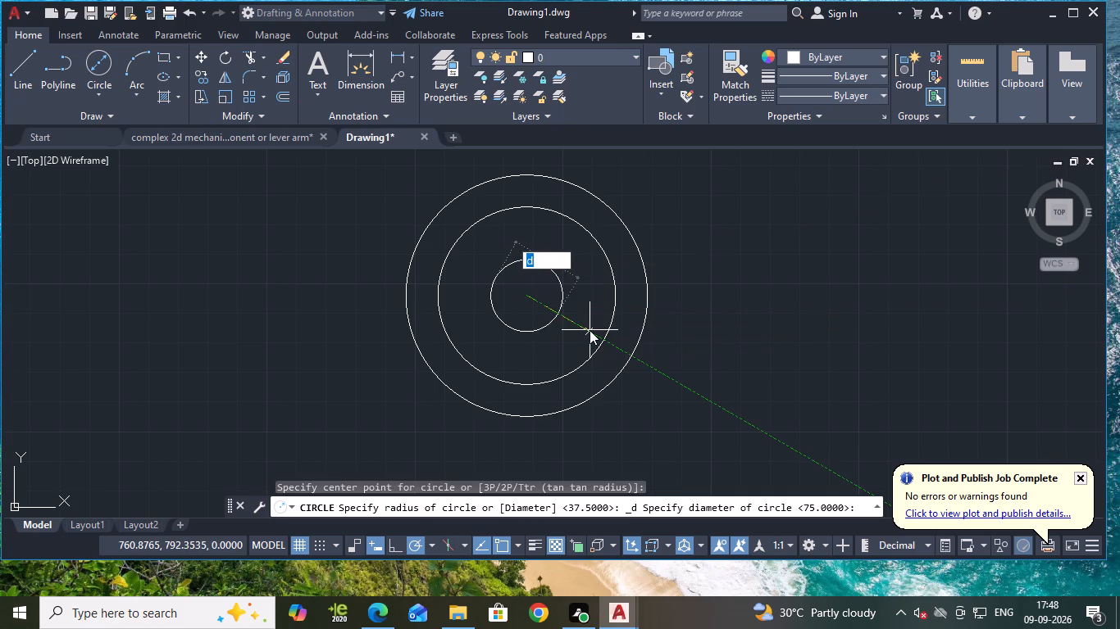
type("45")
key("Return")
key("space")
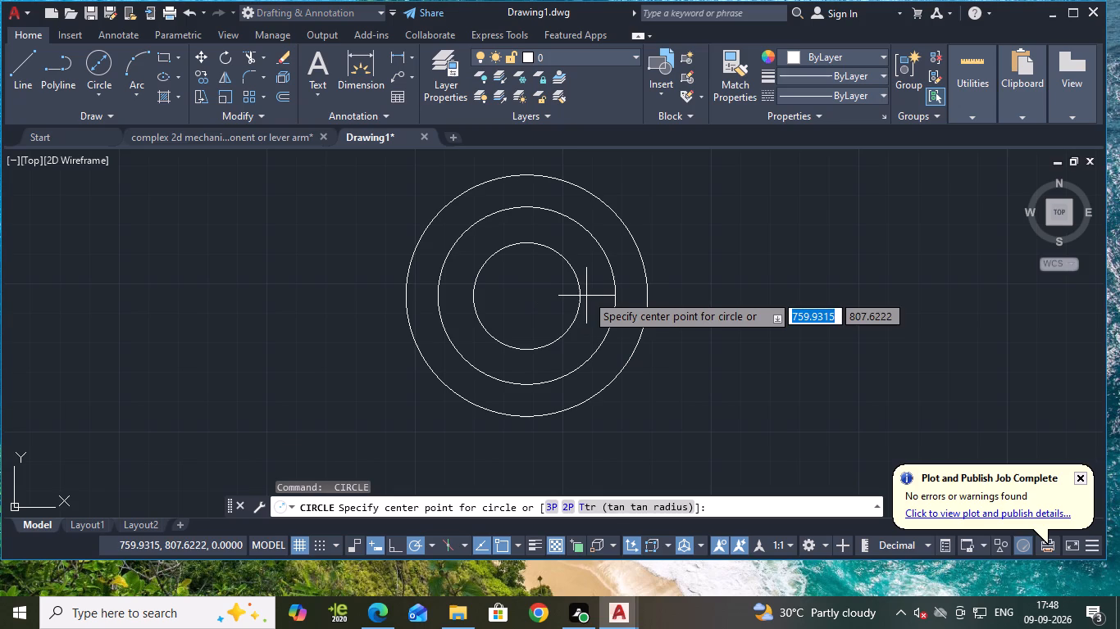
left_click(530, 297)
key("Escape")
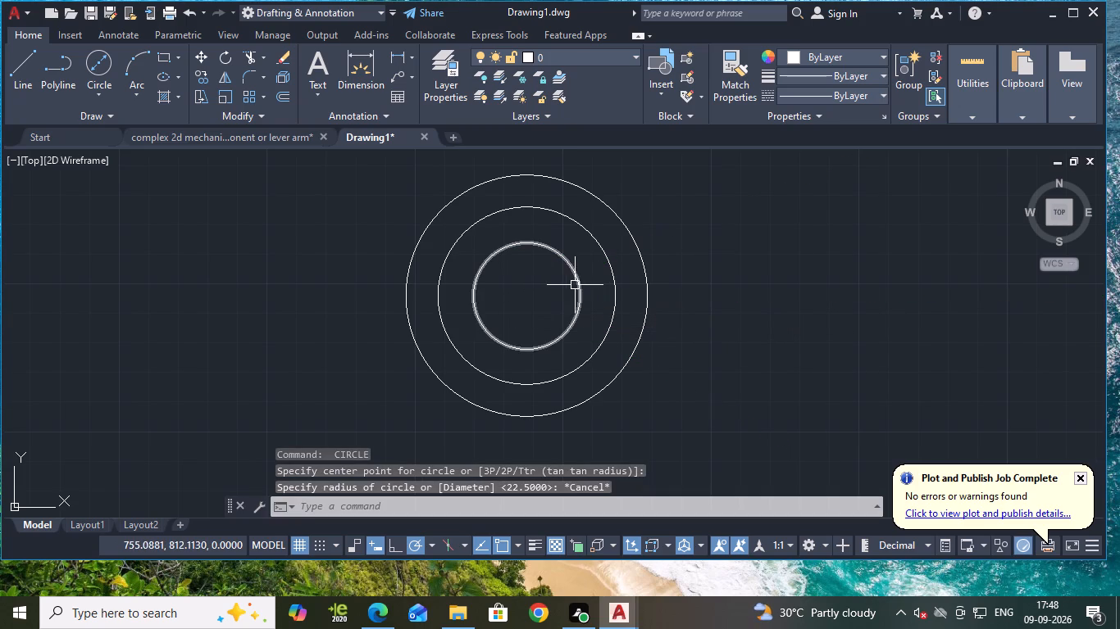
Draw the central bore circle with a diameter of 24, concentric with the other head circles.
left_click(88, 71)
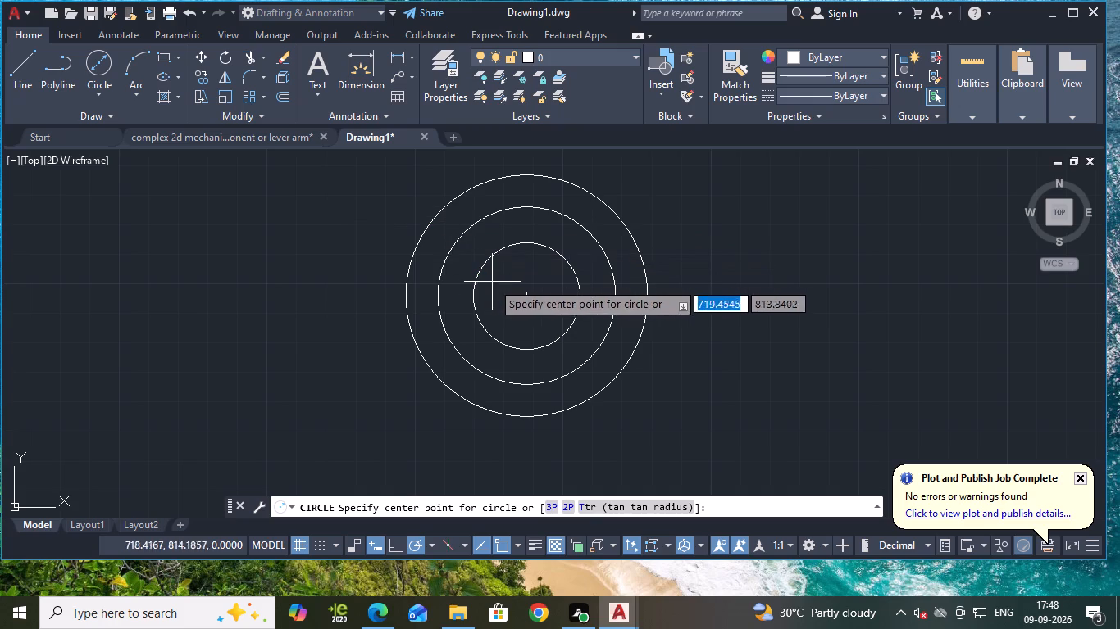
left_click(526, 296)
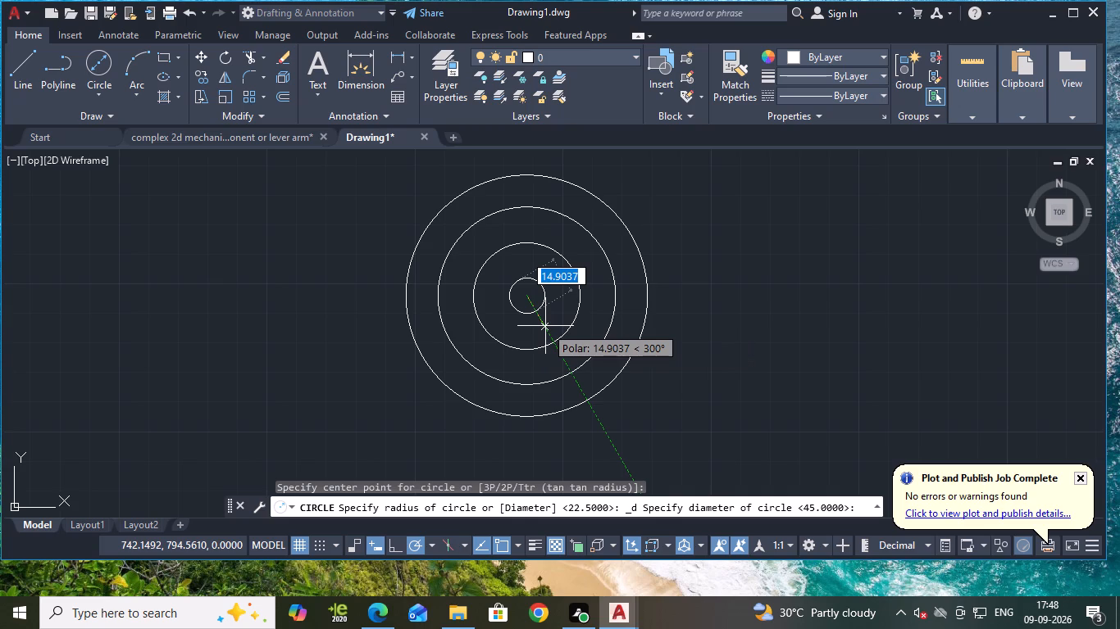
key("d")
key("Return")
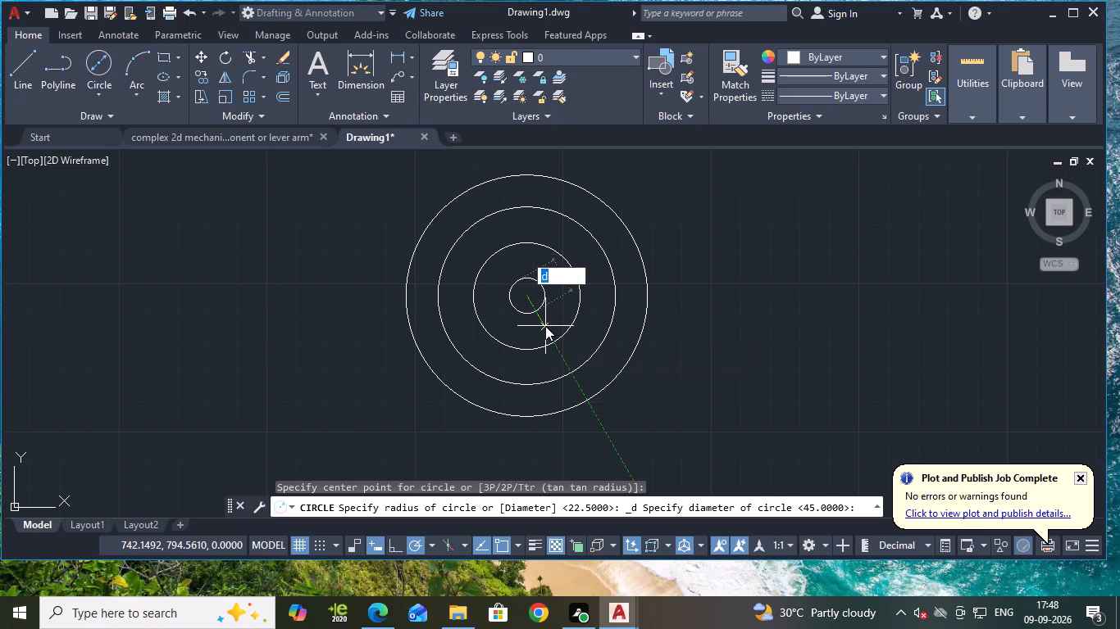
type("24")
key("Return")
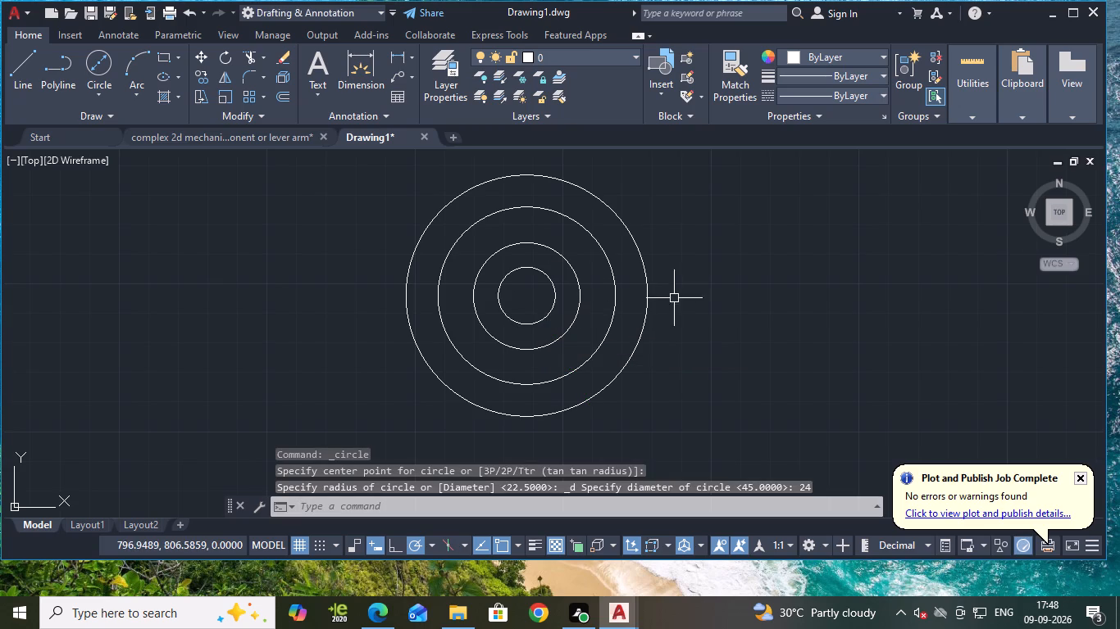
key("Escape")
Draw a bolt hole circle with a diameter of 10, centred on the top quadrant of the 75 bolt circle.
left_click(90, 64)
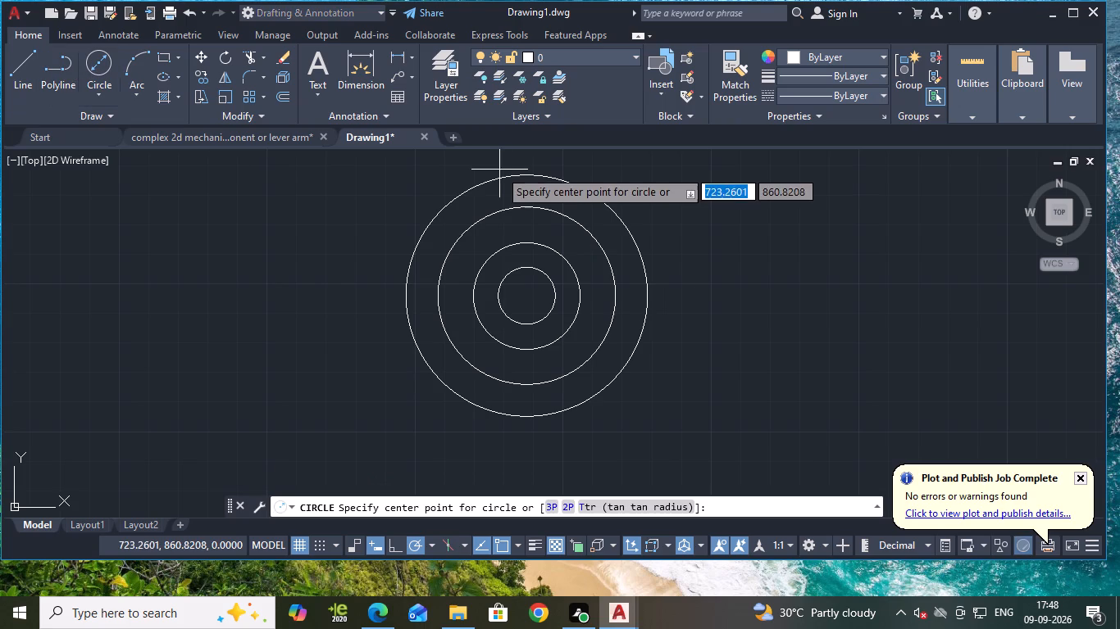
left_click(526, 207)
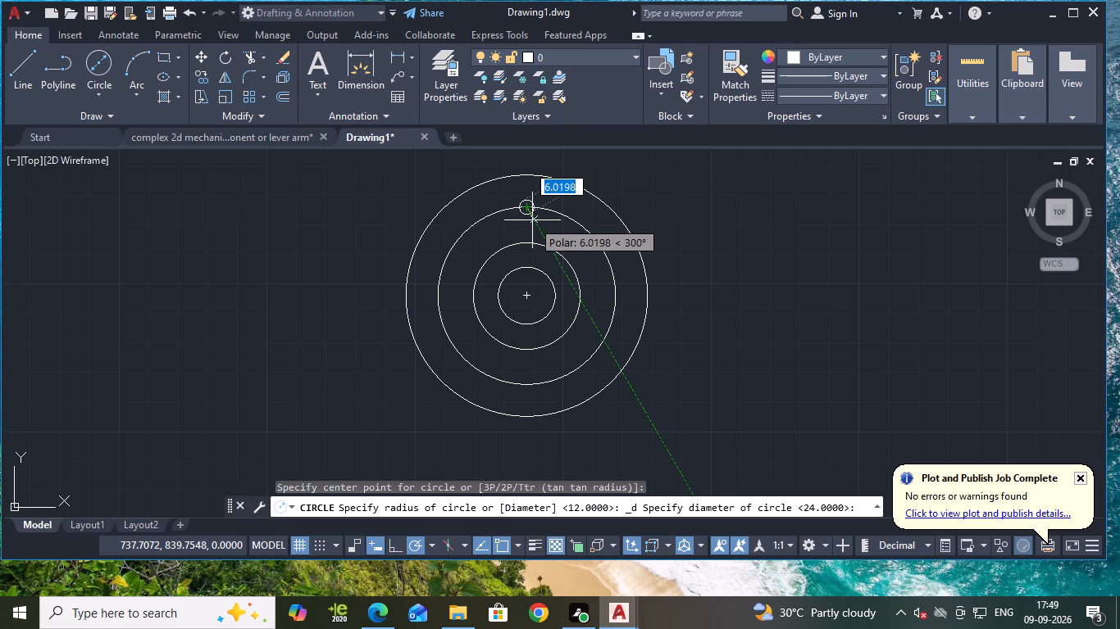
key("d")
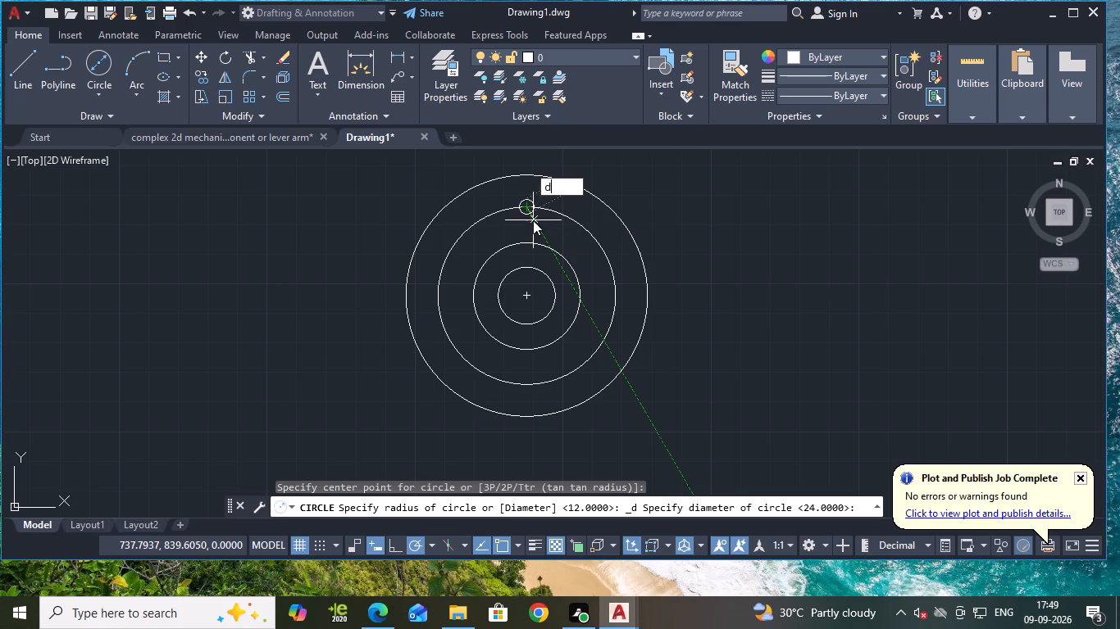
key("Return")
type("10")
key("Return")
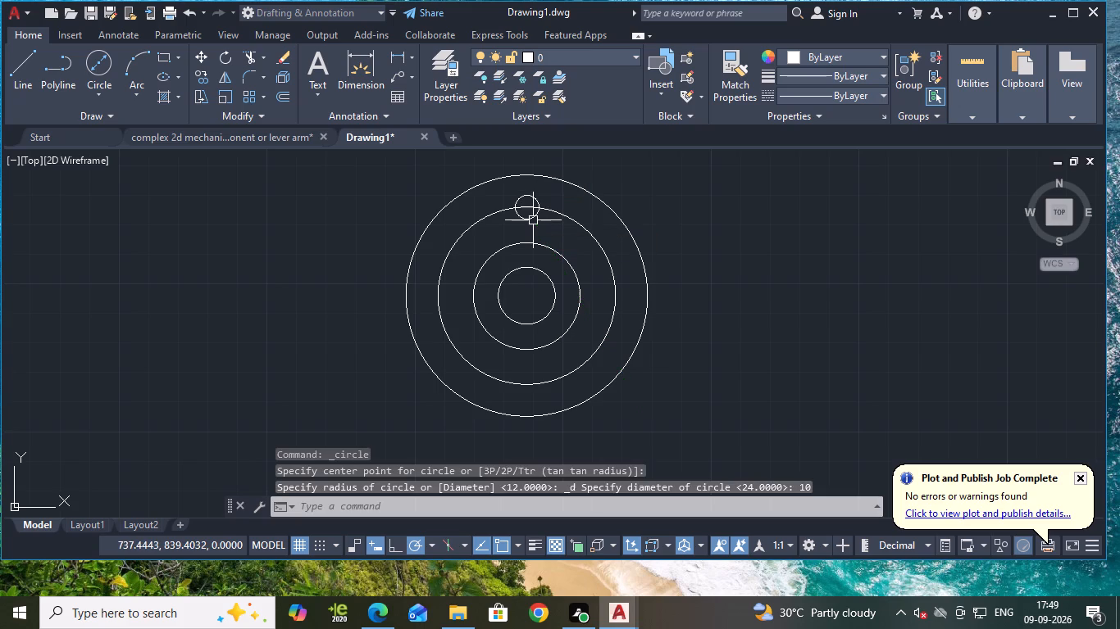
key("Escape")
Create a polar array of the 10-diameter bolt hole around the head's centre, with 14 items filling 360 degrees.
left_click(533, 194)
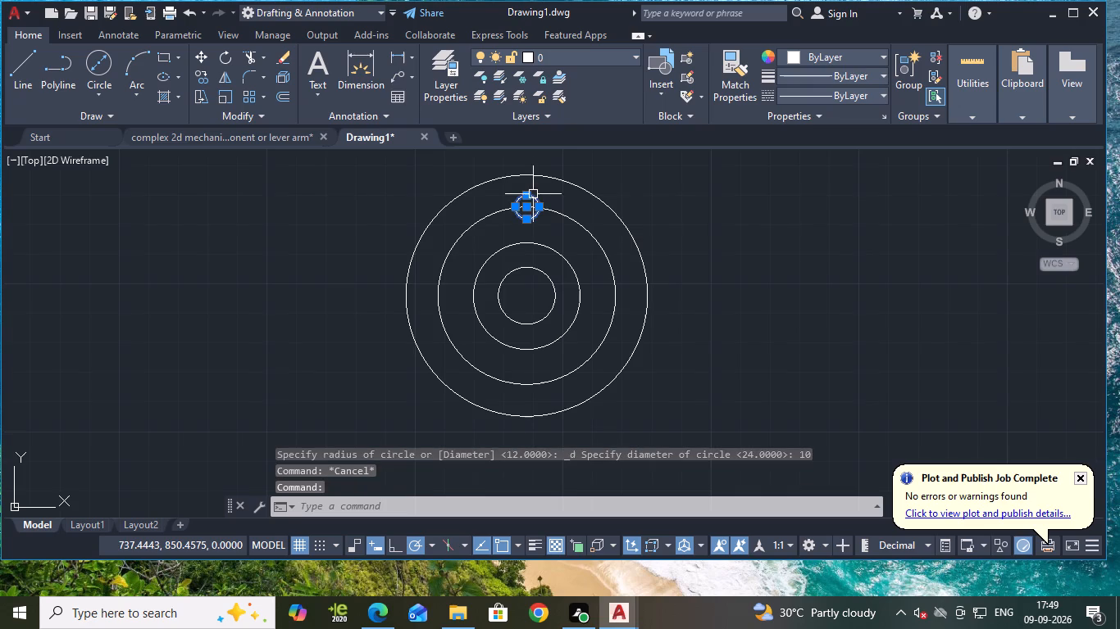
left_click(266, 95)
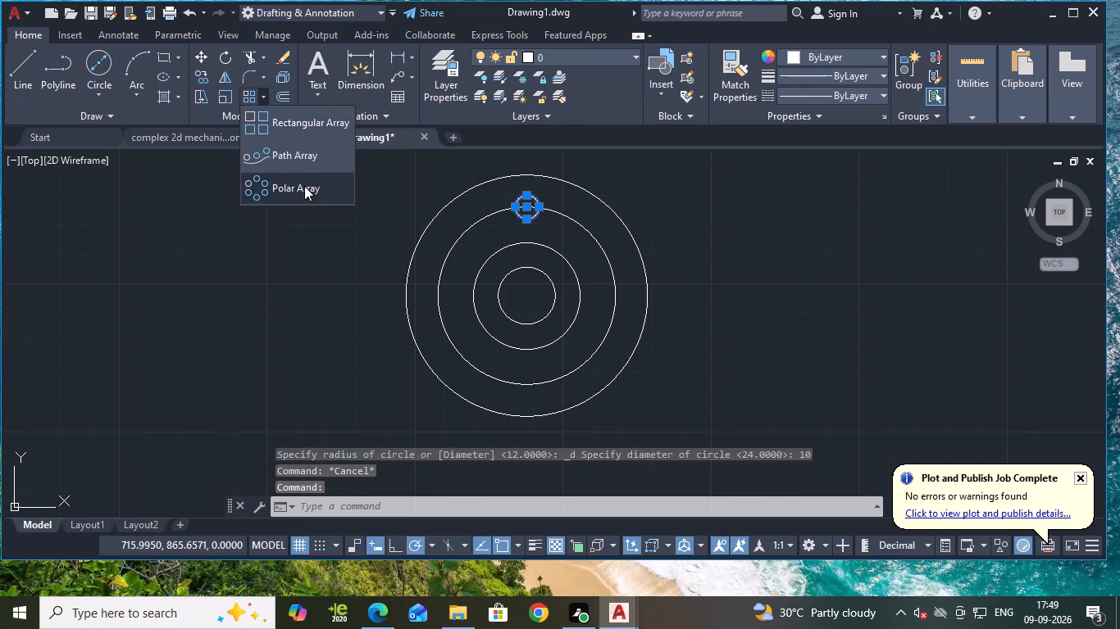
left_click(303, 190)
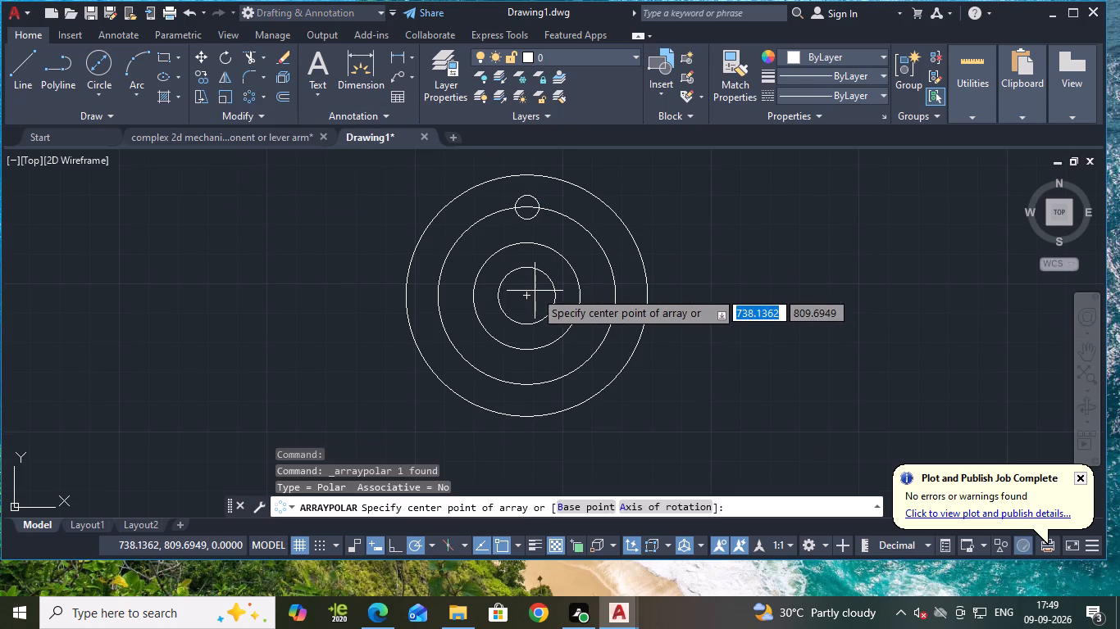
left_click(527, 297)
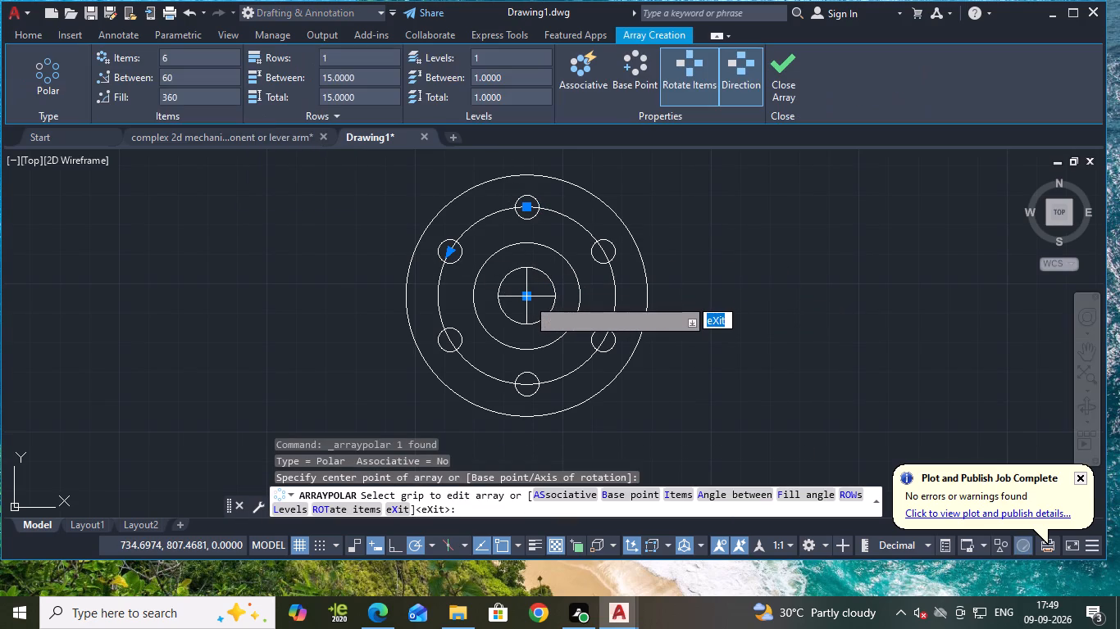
left_click(188, 61)
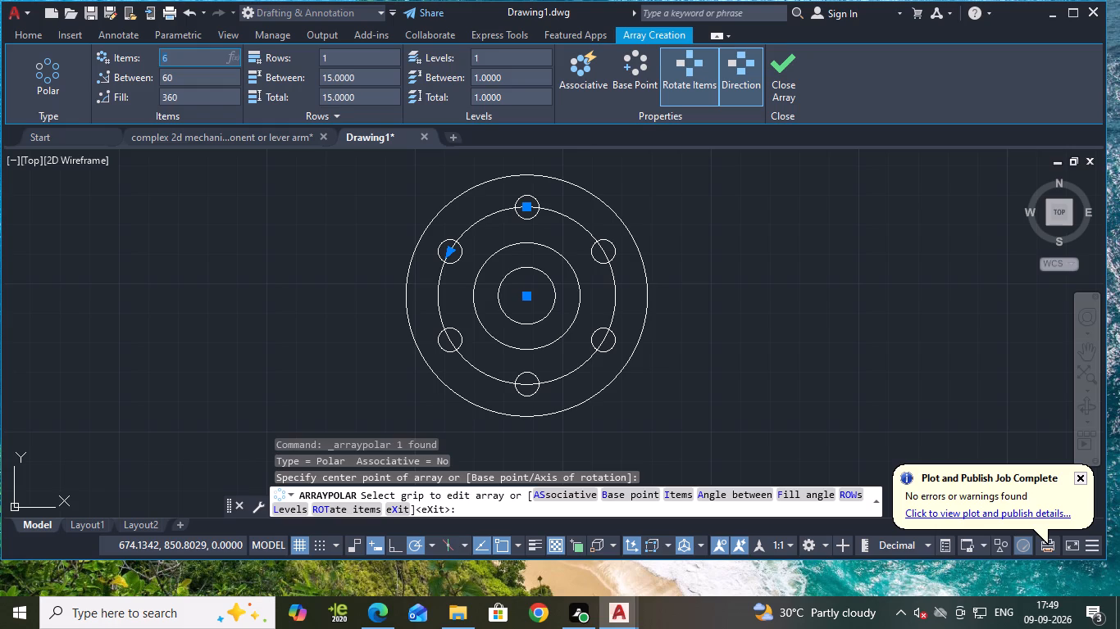
type("14")
key("Return")
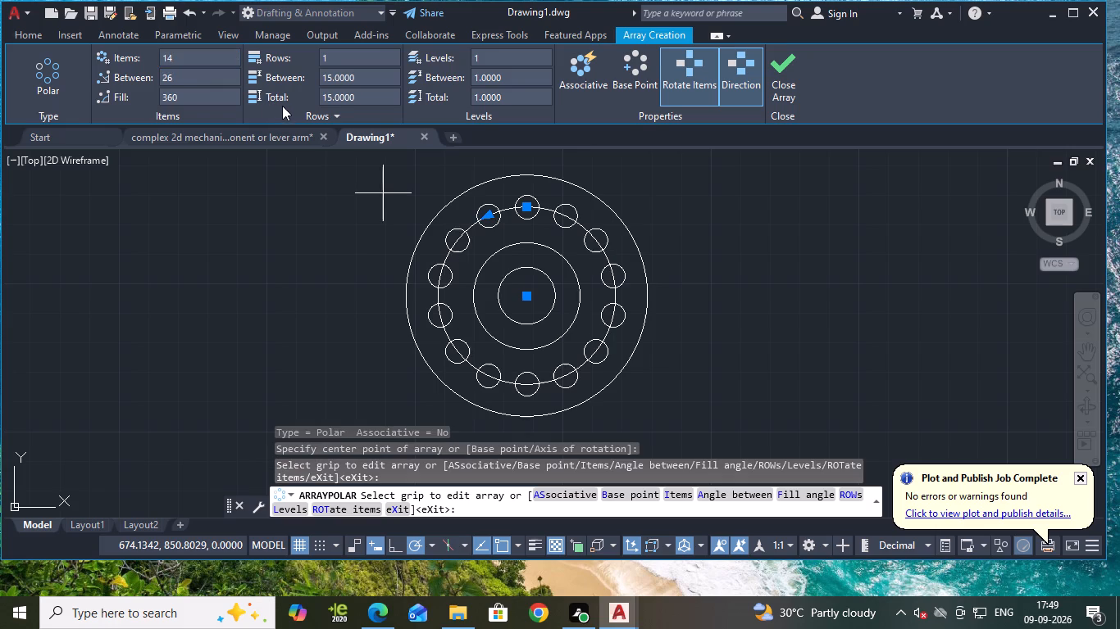
left_click(770, 68)
middle_click_drag(718, 294, 688, 287)
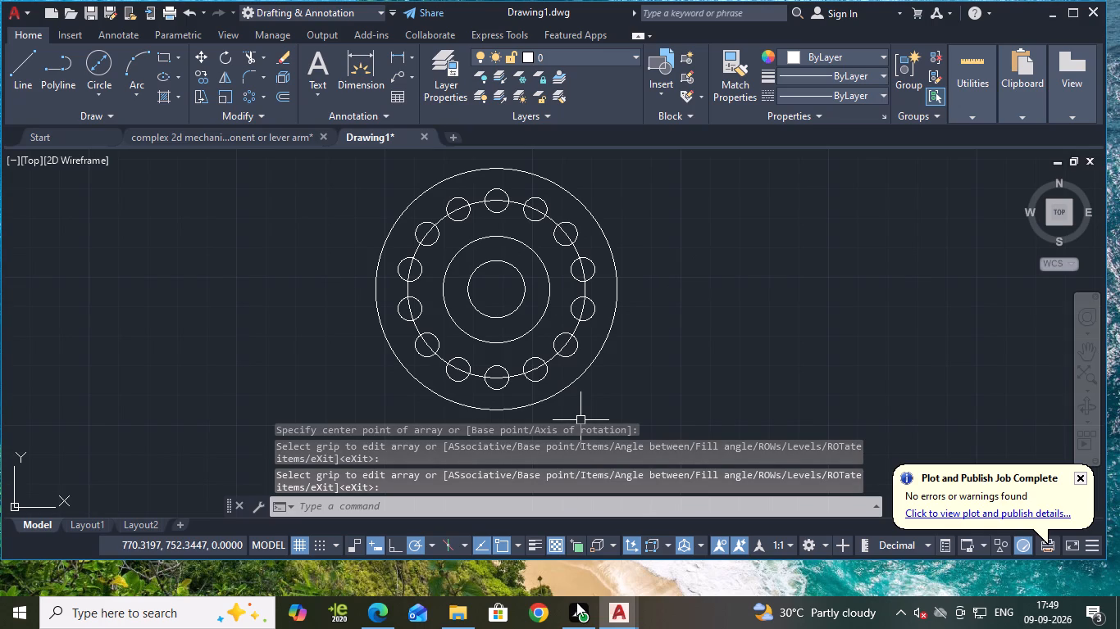
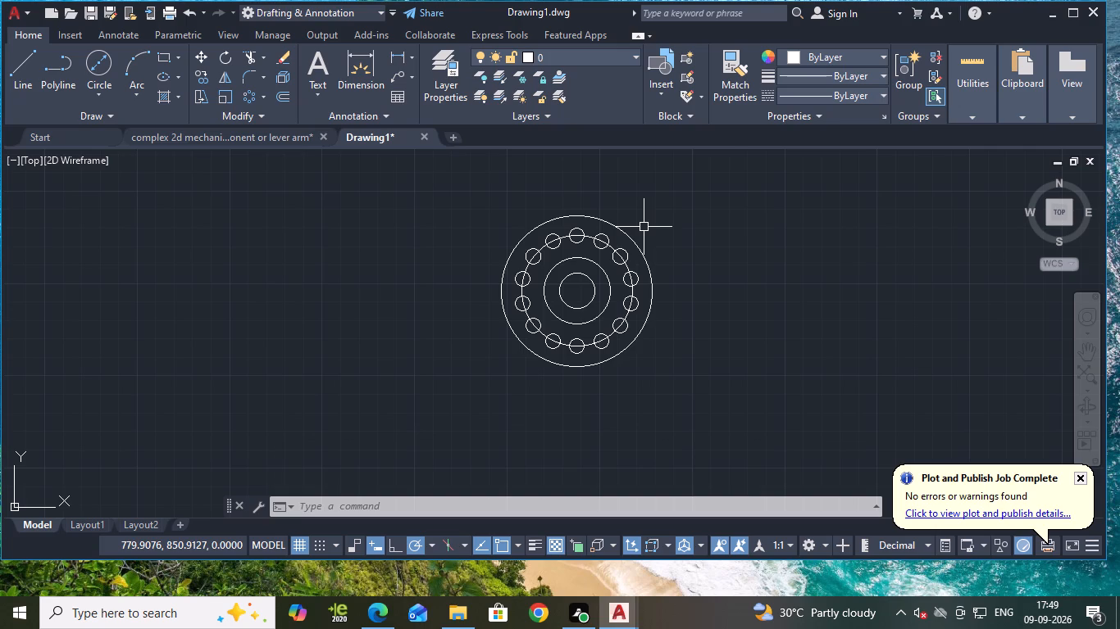
Draw a vertical construction line from the main head's centre straight down past its outer circle.
key("Escape")
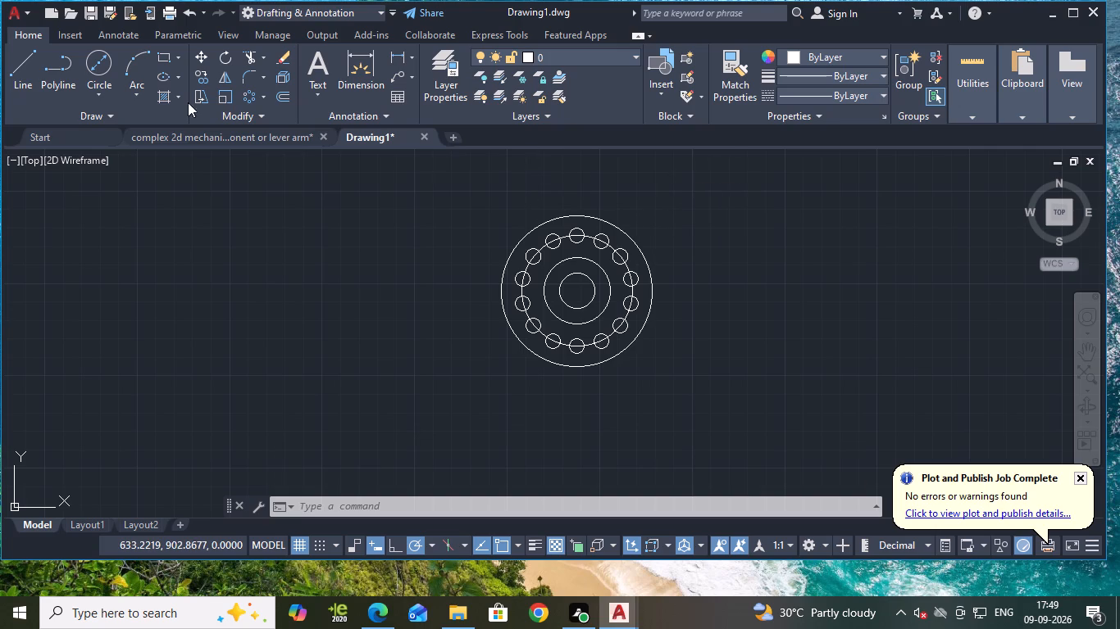
left_click(31, 60)
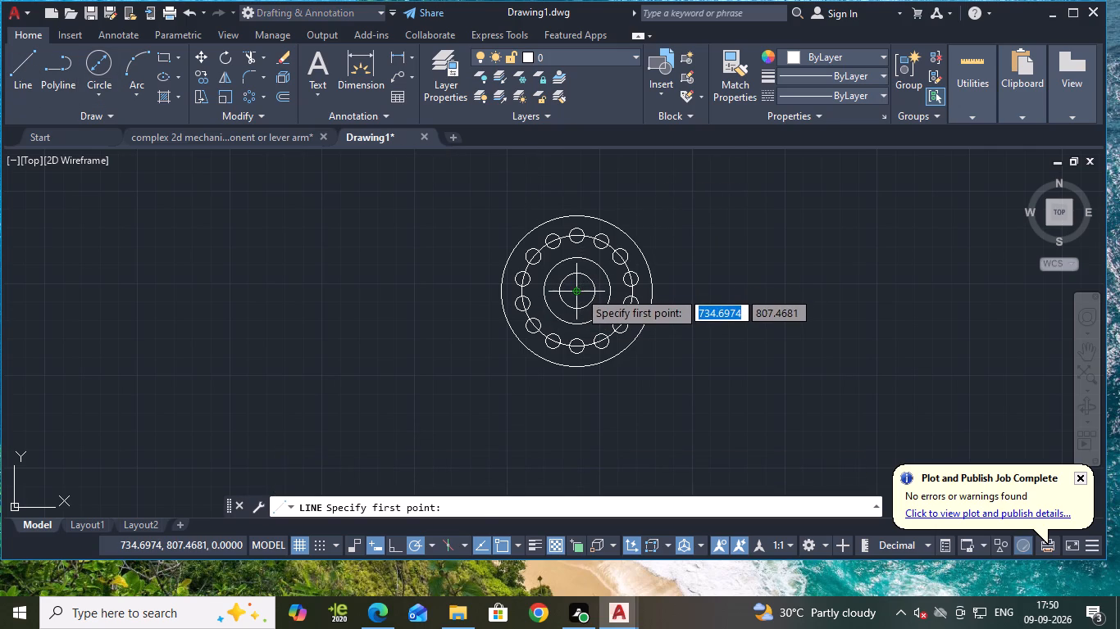
left_click(576, 292)
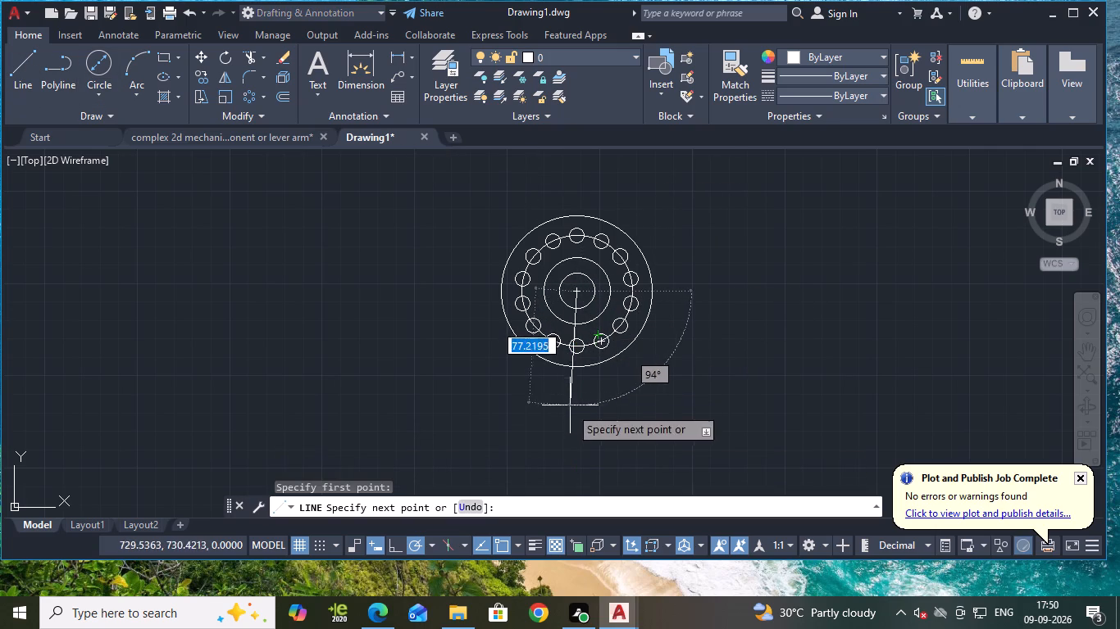
left_click(579, 415)
key("Escape")
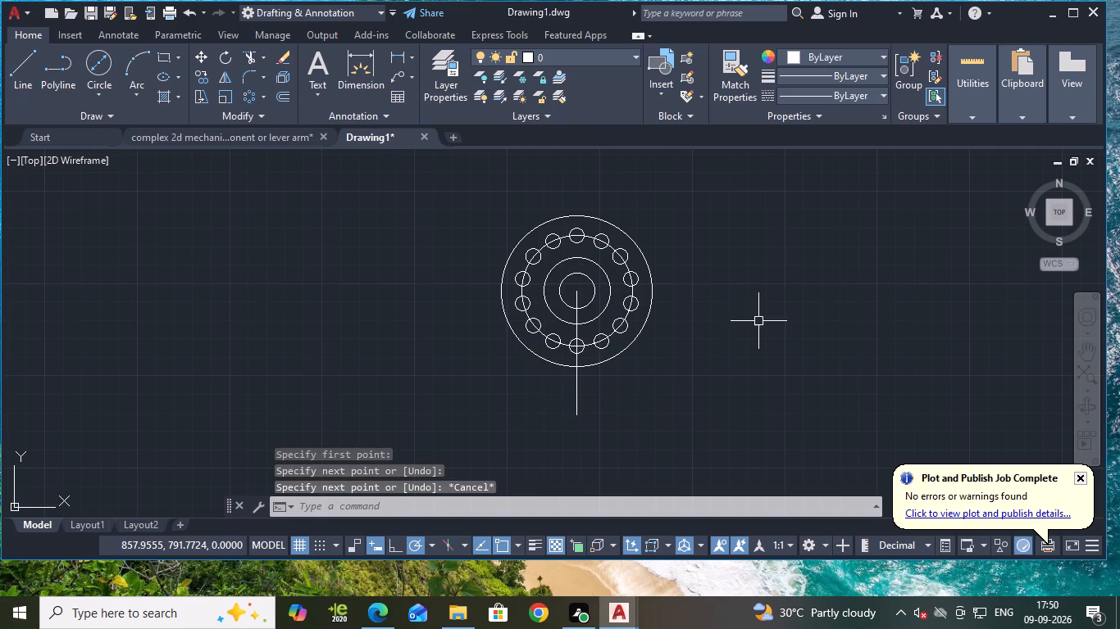
Offset the vertical construction line 94 to the right of the main head's centre.
key("o")
key("Return")
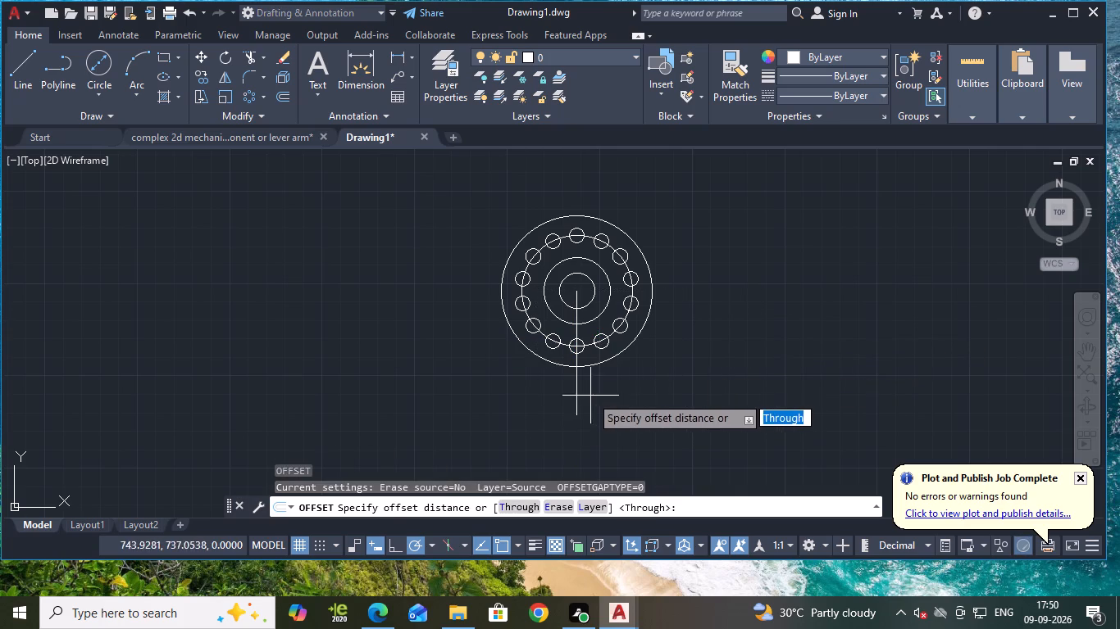
key("Return")
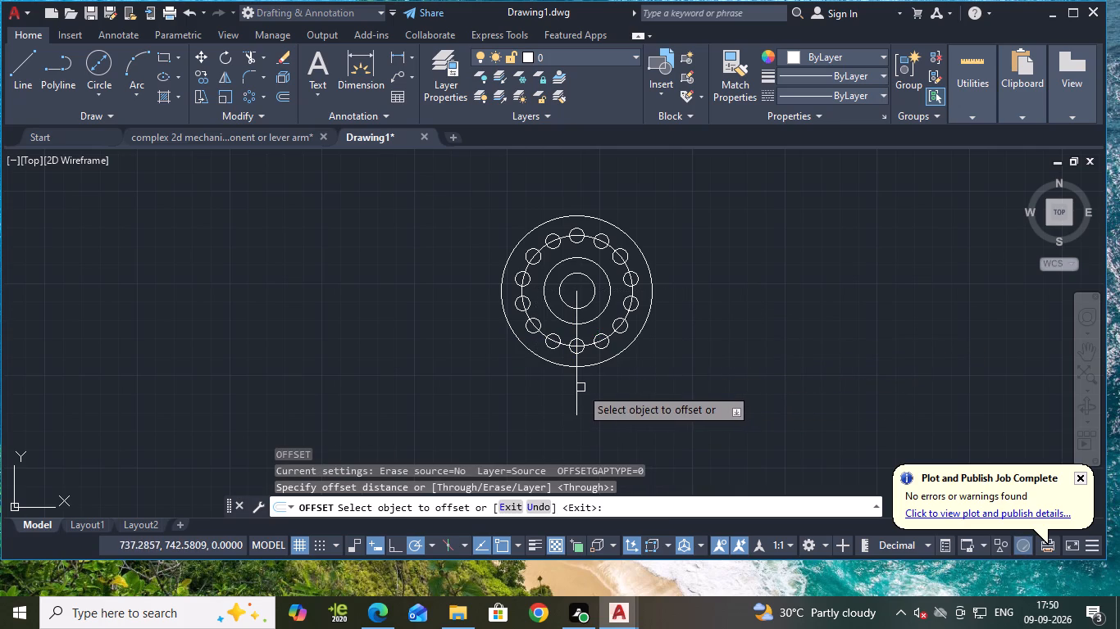
left_click(578, 390)
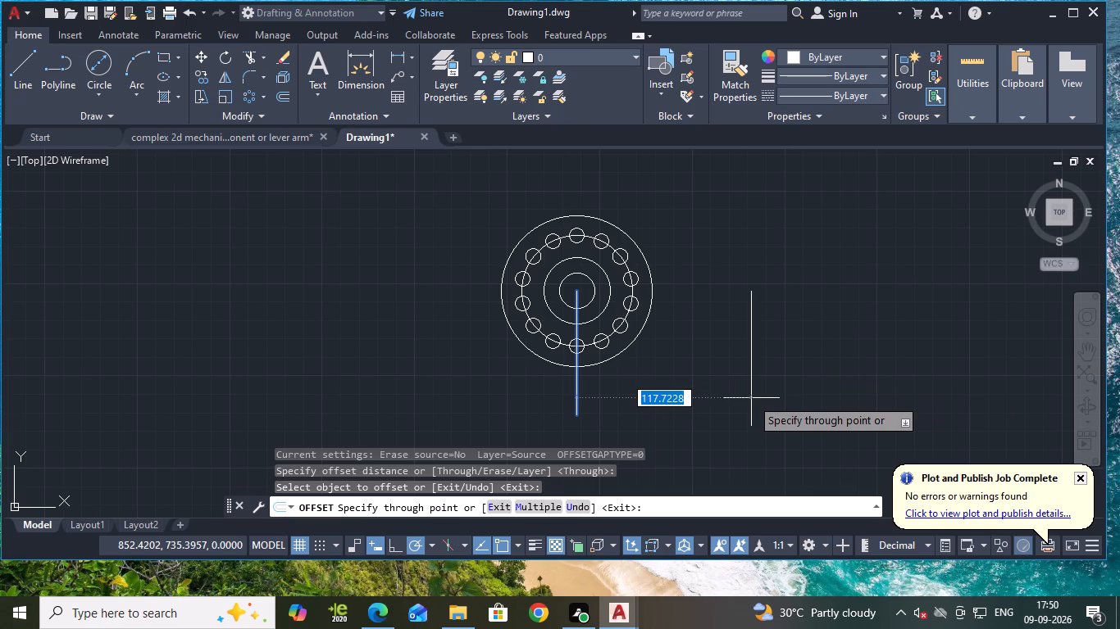
type("94")
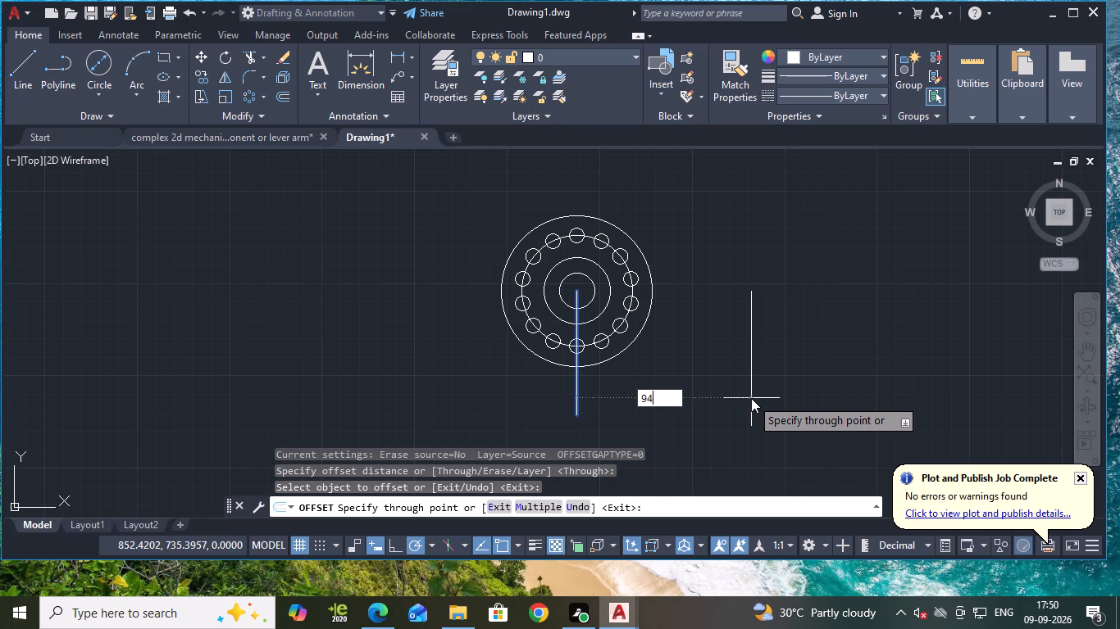
key("Return")
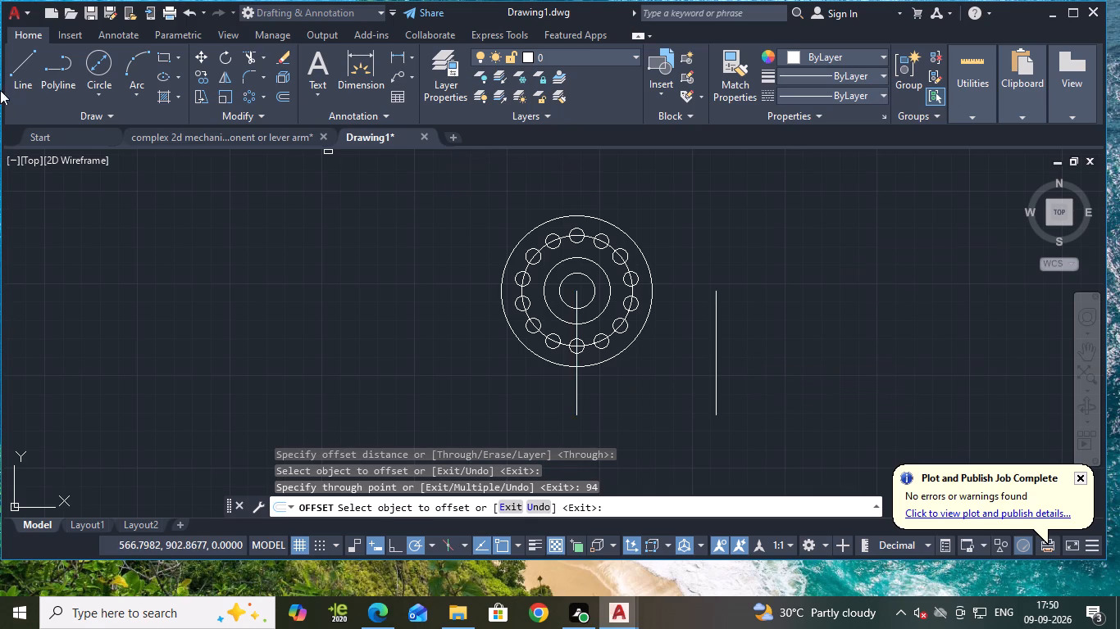
Draw a horizontal construction line about 263 long from the main head's centre towards the right.
left_click(26, 55)
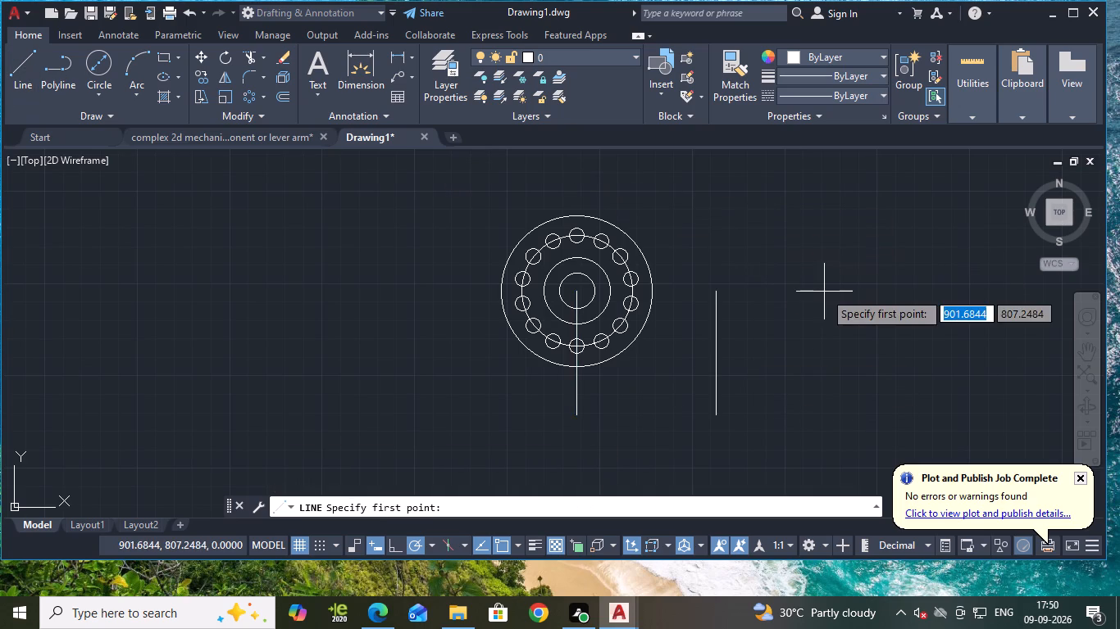
left_click(577, 292)
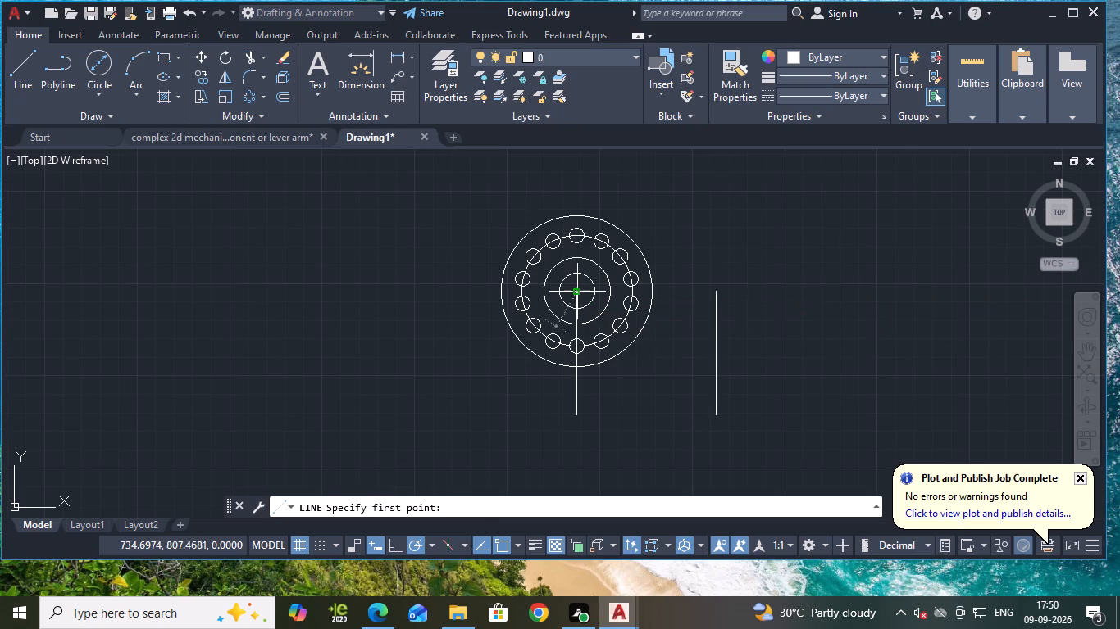
left_click(966, 293)
key("Escape")
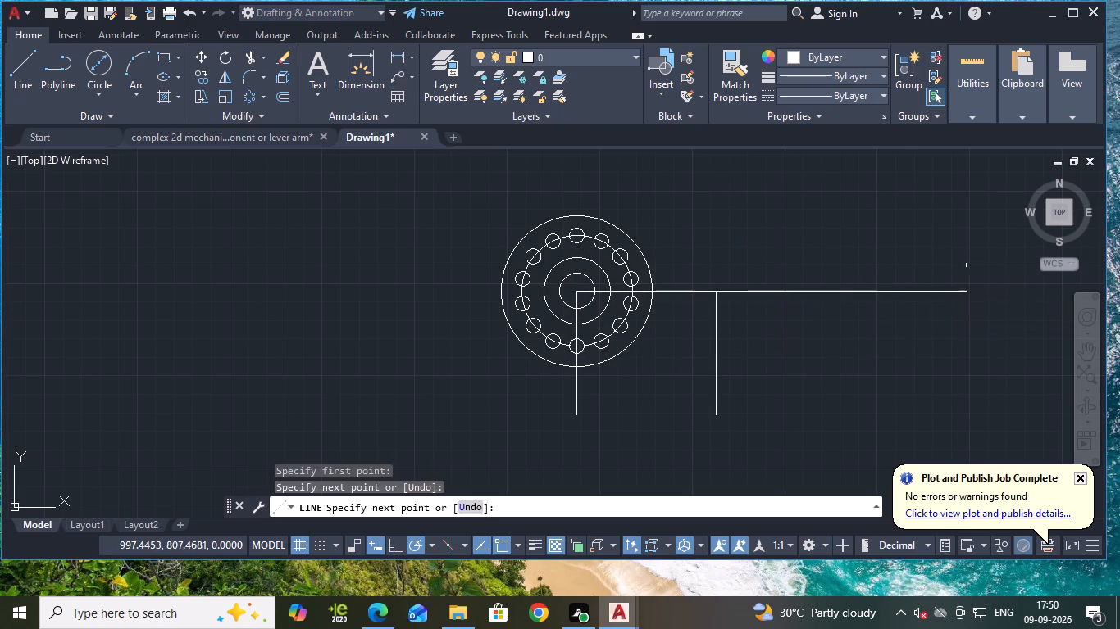
Offset the horizontal construction line 60 downwards to locate the second hub's centre.
key("o")
key("Return")
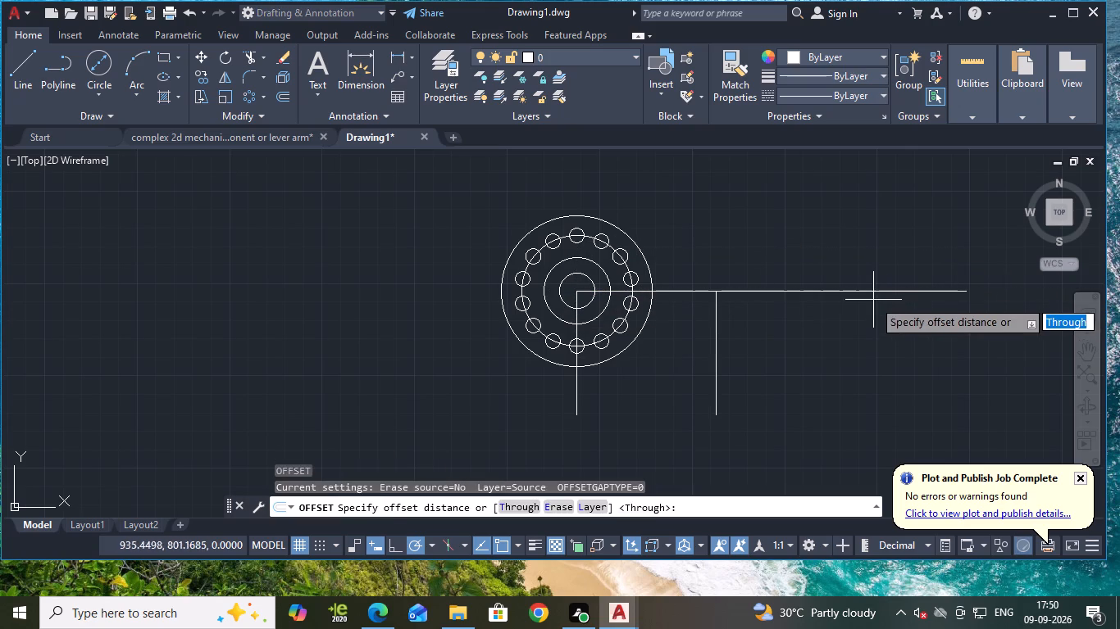
key("Return")
left_click(861, 294)
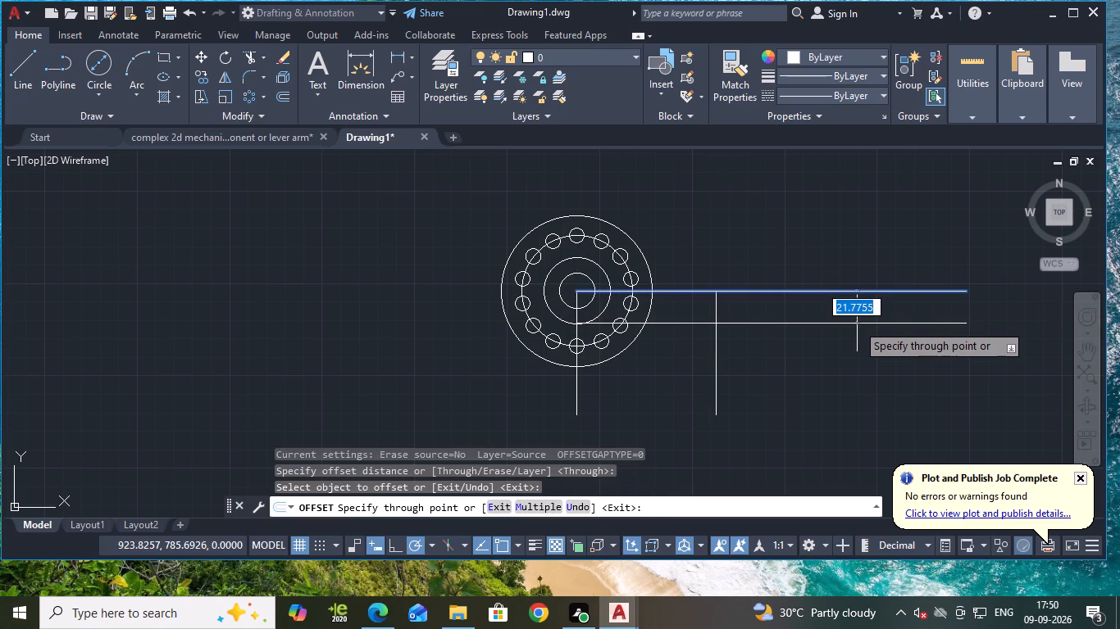
type("60")
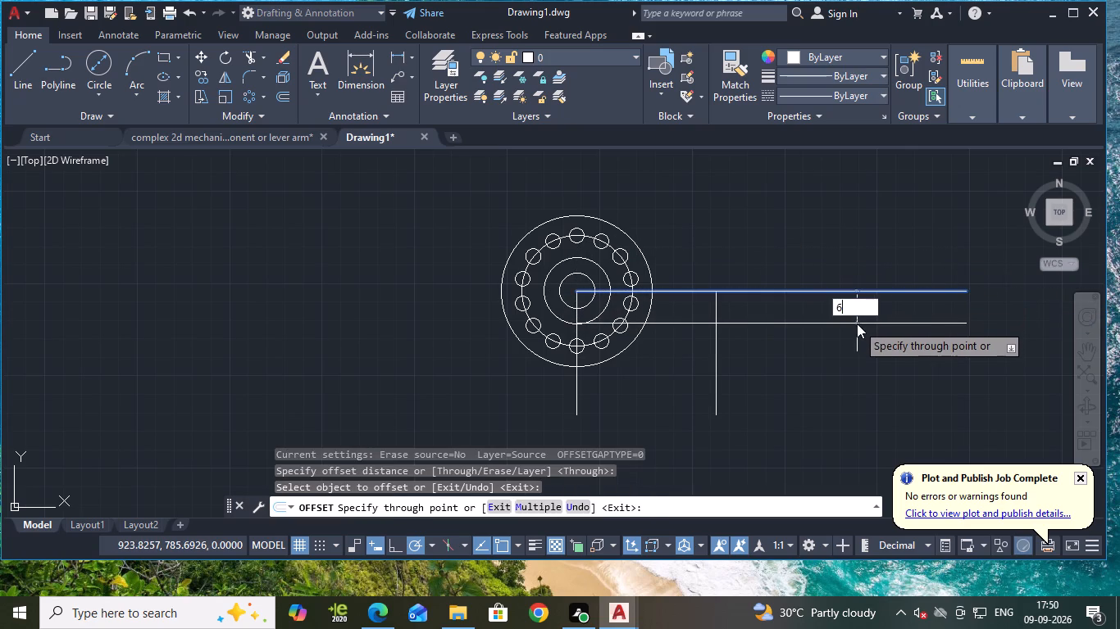
key("Return")
key("Escape")
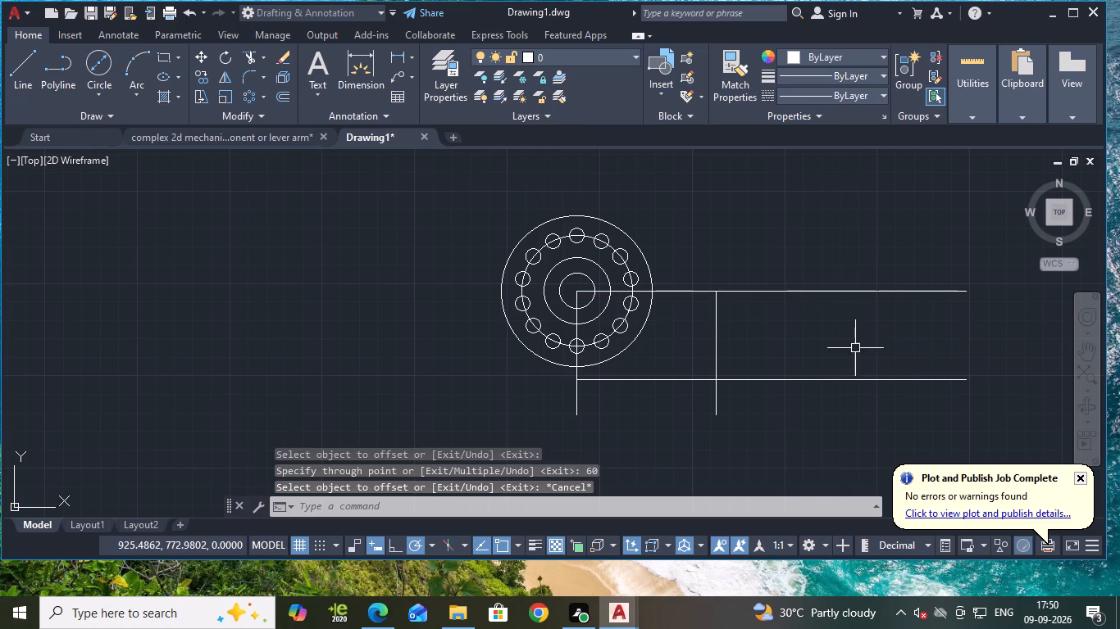
Draw a circle with a diameter of 45 centred where the offset vertical and offset horizontal lines cross.
left_click(102, 63)
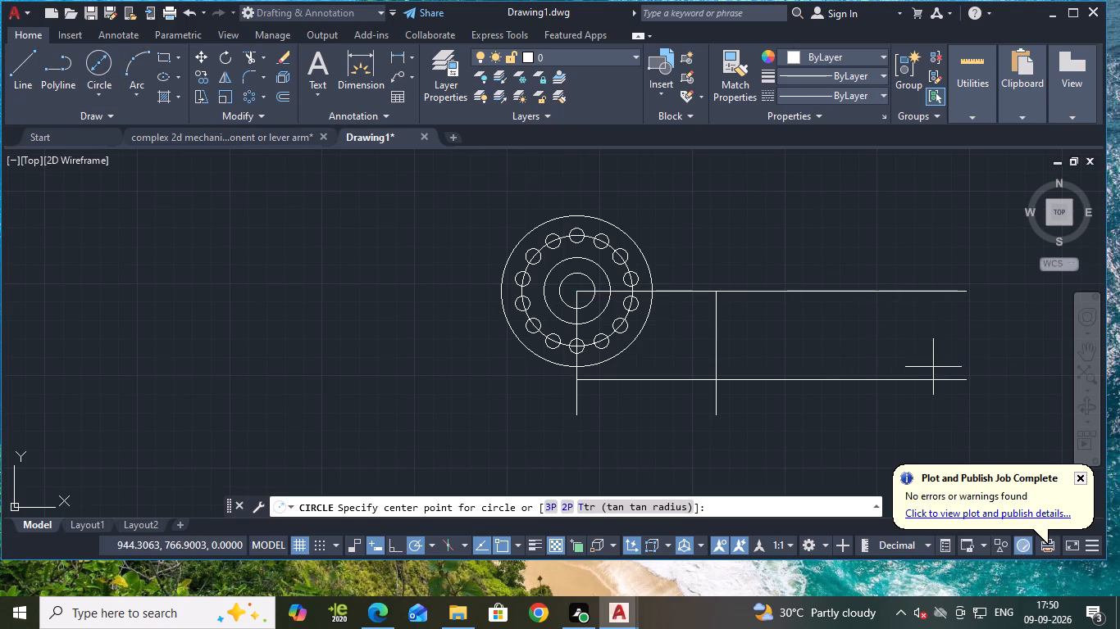
scroll(758, 407, "up", 1)
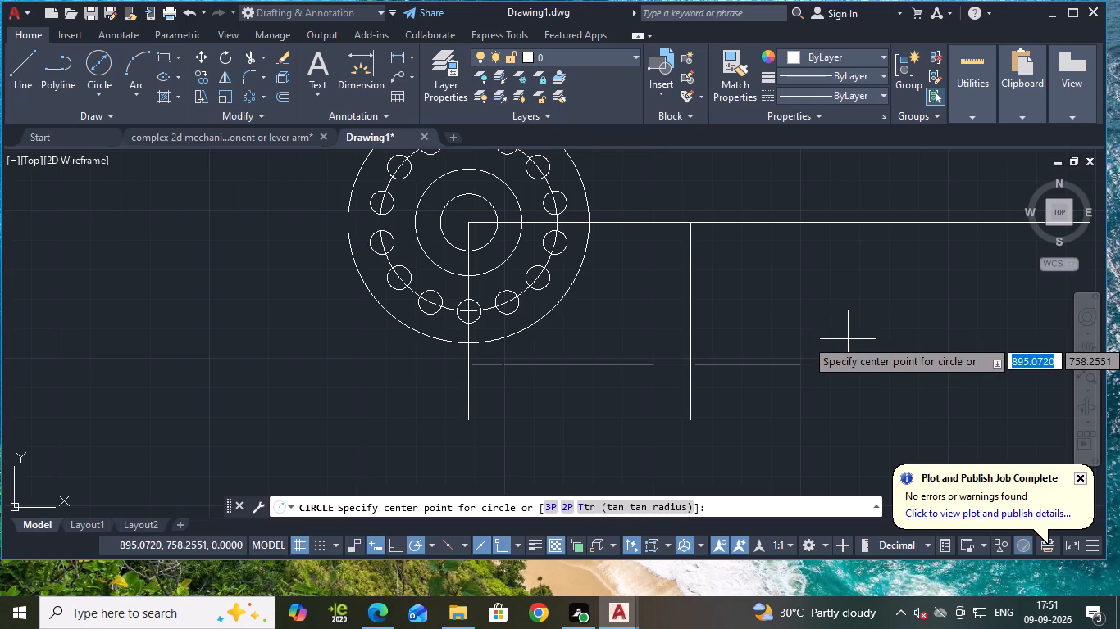
left_click(690, 364)
key("d")
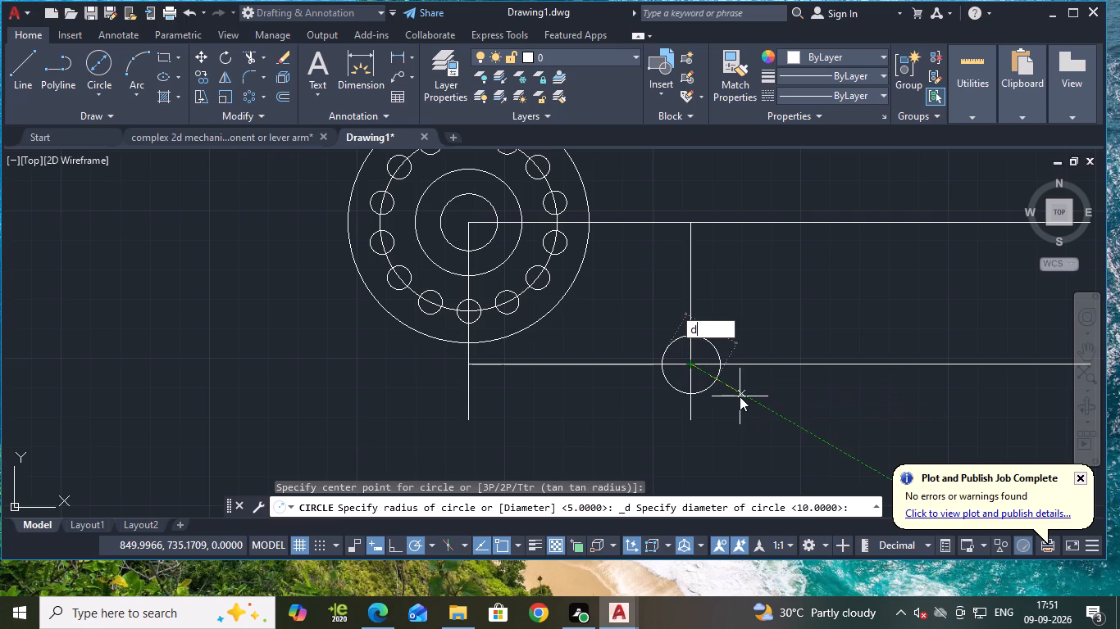
key("Return")
type("45")
key("Return")
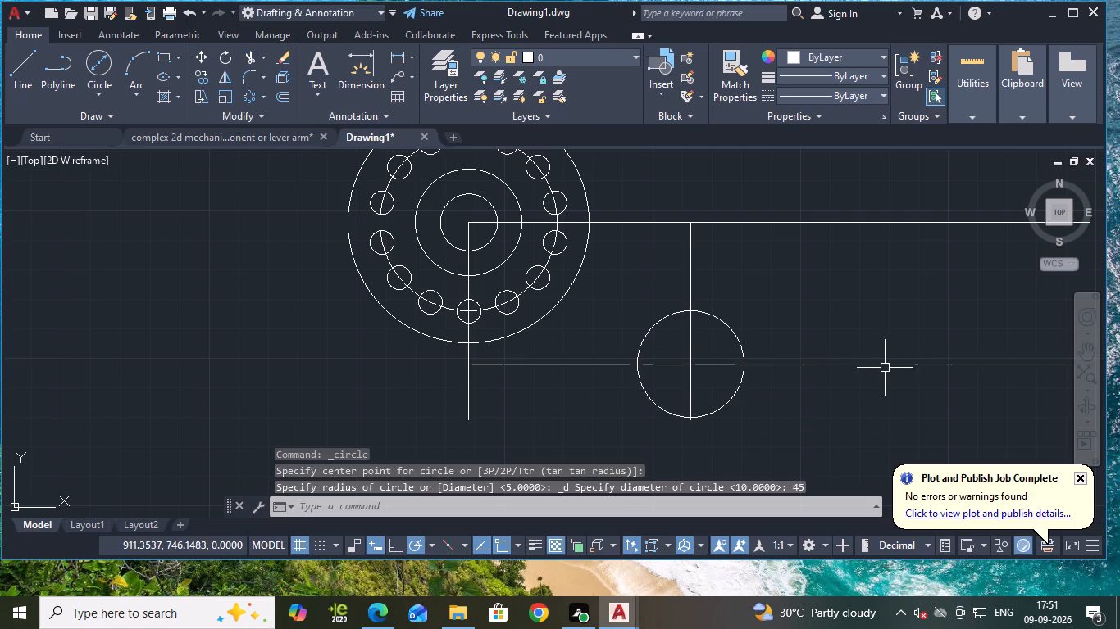
key("Escape")
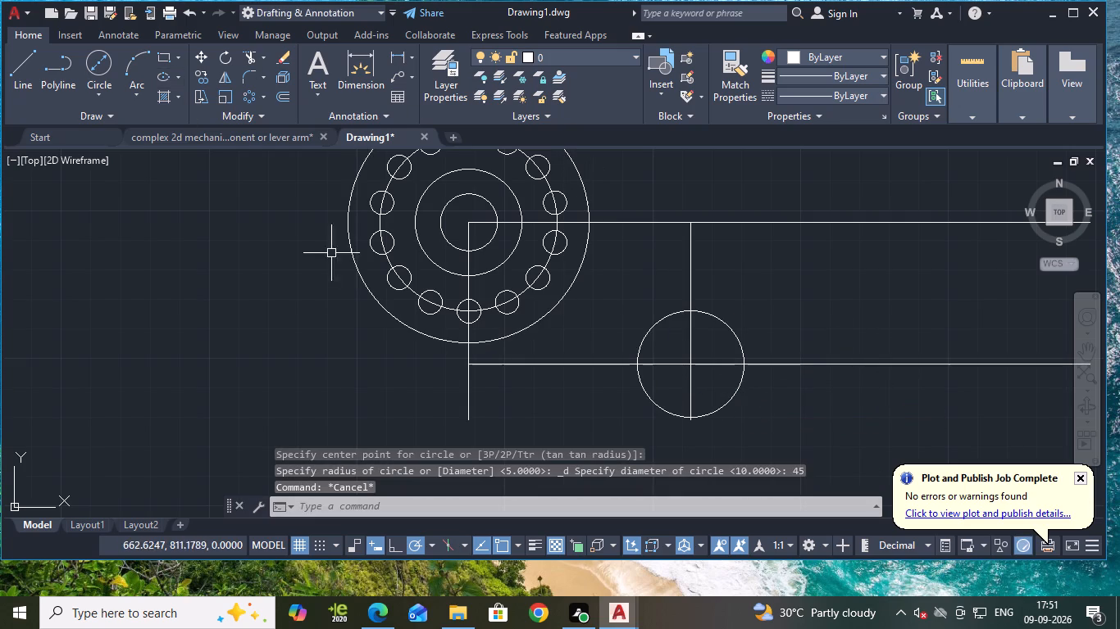
Set polar tracking to 45-degree increments and draw a 45-degree line about 45 long, up and right from the second hub's centre.
left_click(430, 545)
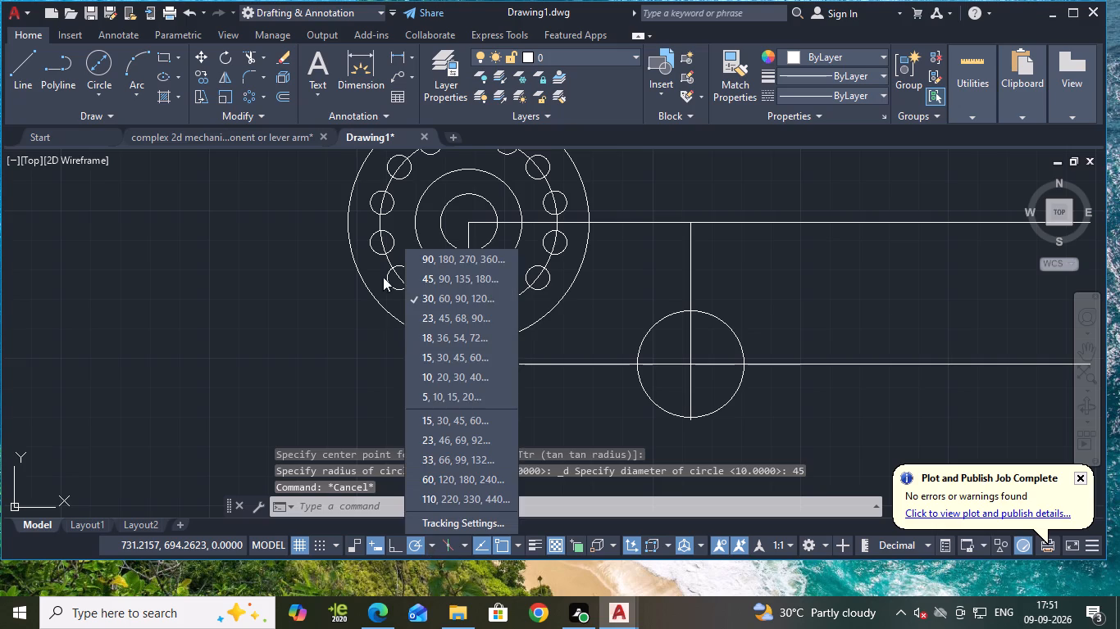
left_click(417, 278)
left_click(12, 60)
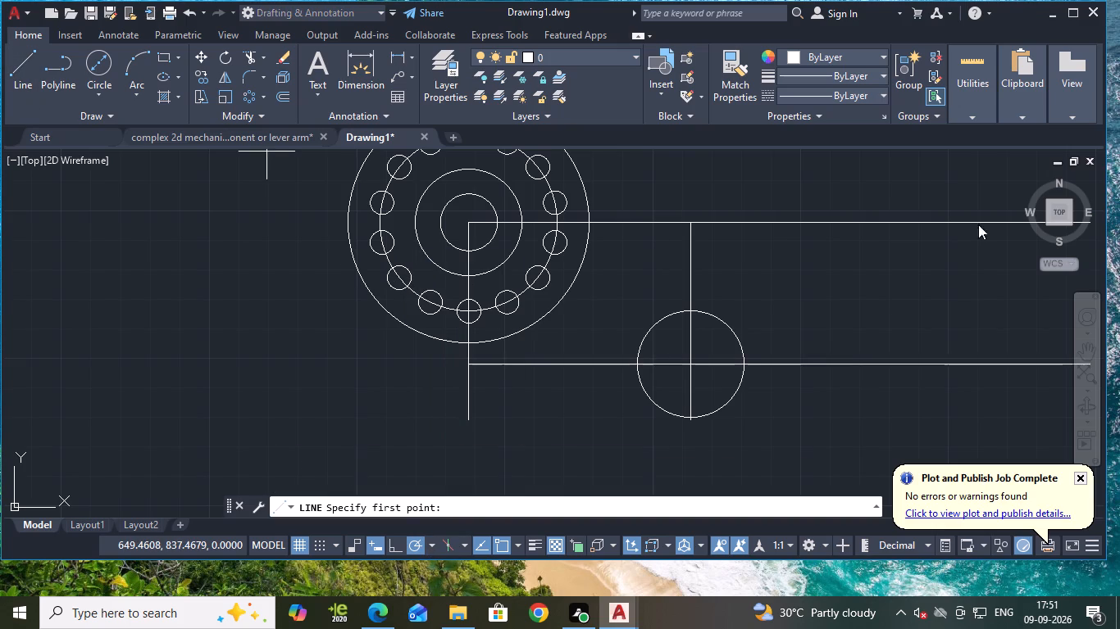
left_click(690, 364)
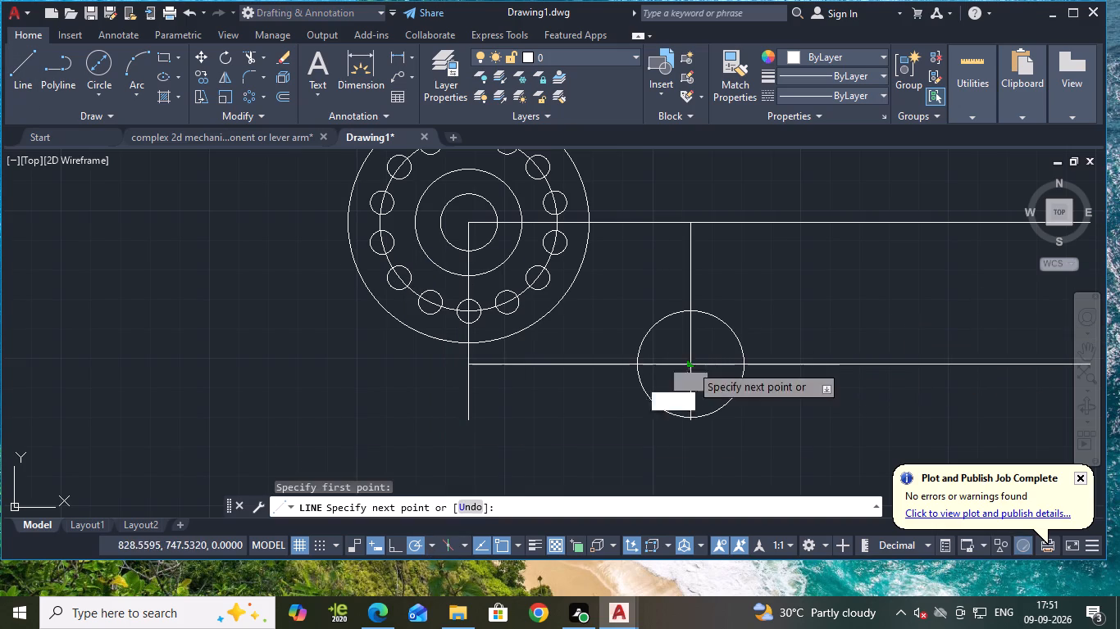
left_click(766, 287)
key("Escape")
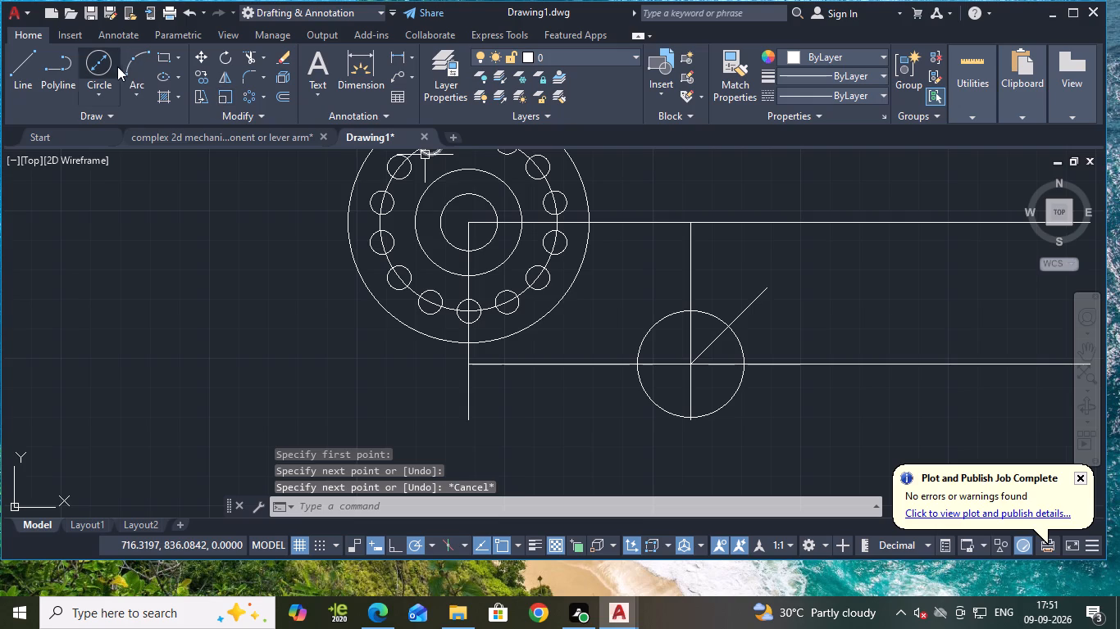
Draw a bolt hole circle with a diameter of 8, centred where the 45-degree line crosses the second hub's 45-diameter circle.
left_click(105, 66)
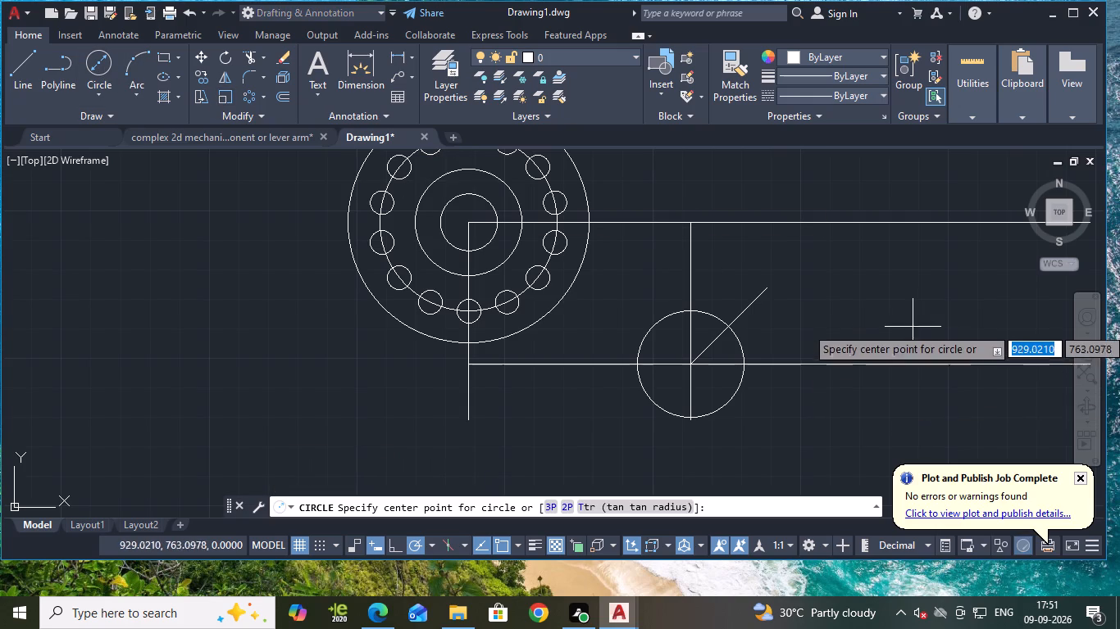
scroll(857, 334, "up", 1)
middle_click_drag(847, 335, 916, 343)
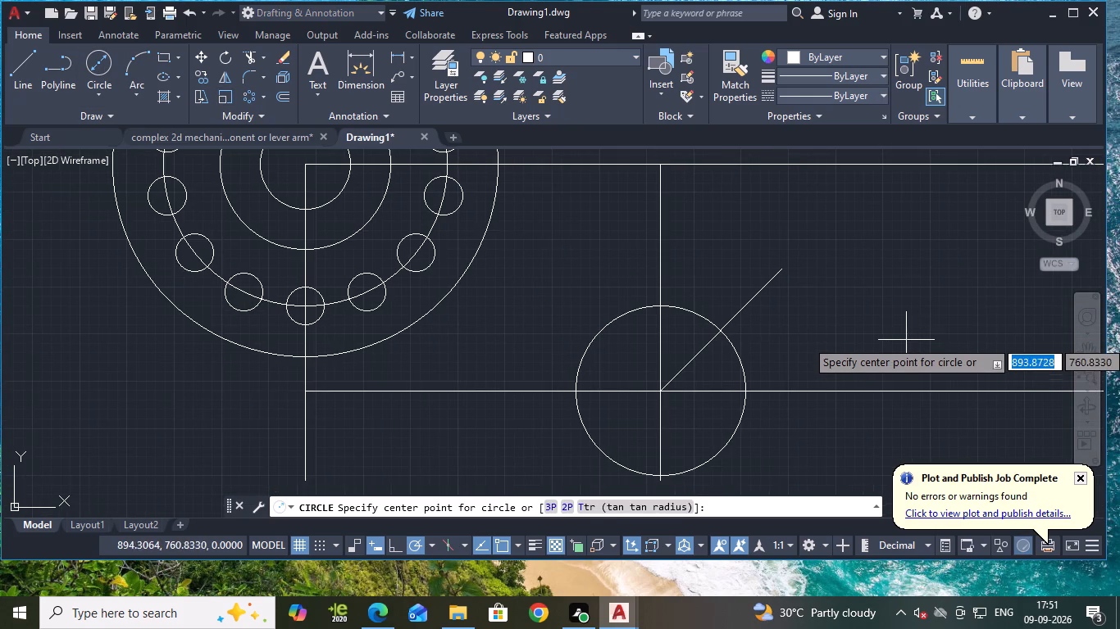
scroll(813, 358, "up", 1)
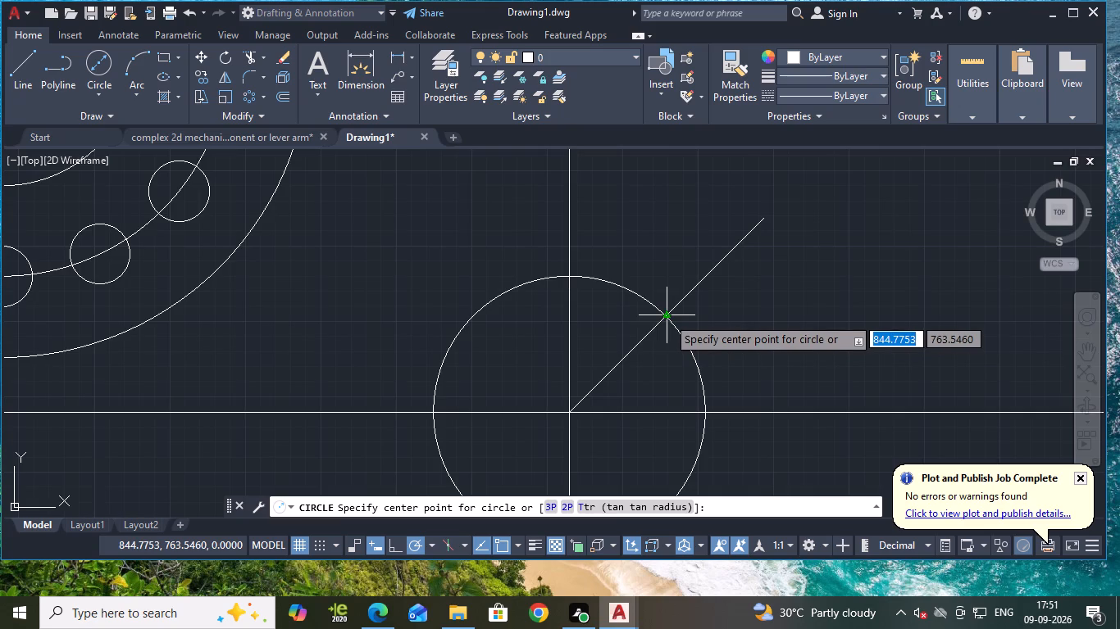
scroll(667, 318, "up", 2)
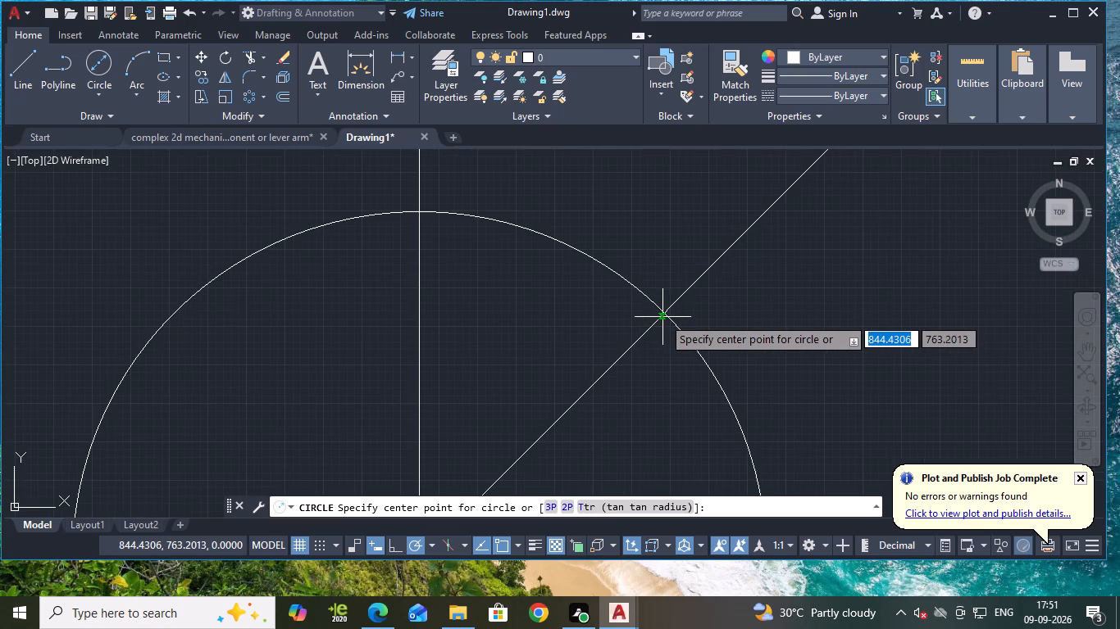
left_click(663, 314)
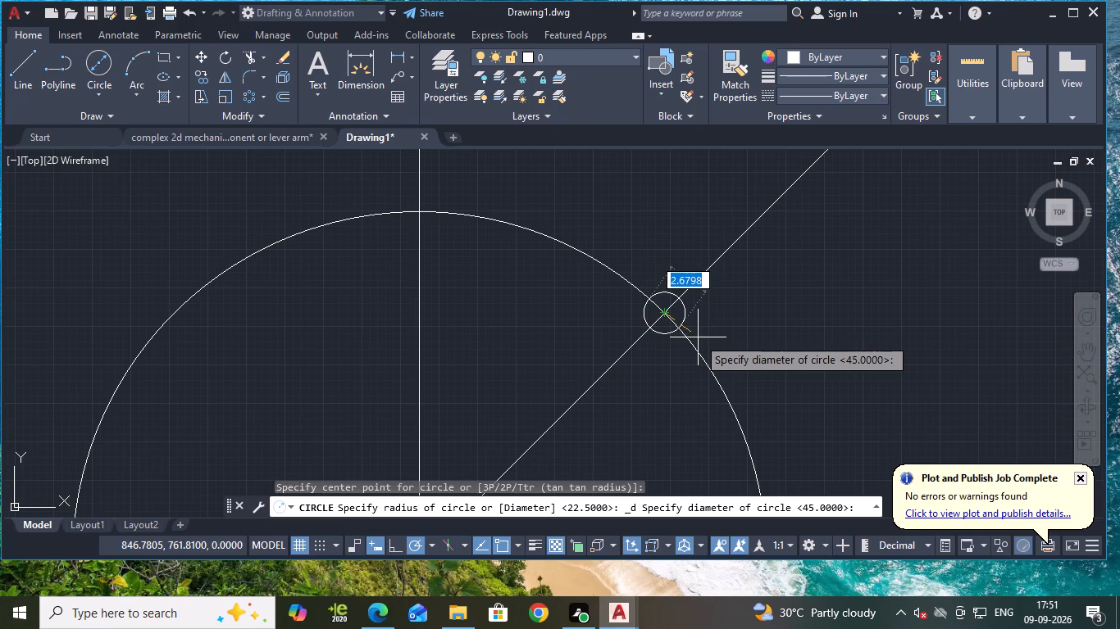
key("d")
key("Return")
key("8")
key("Return")
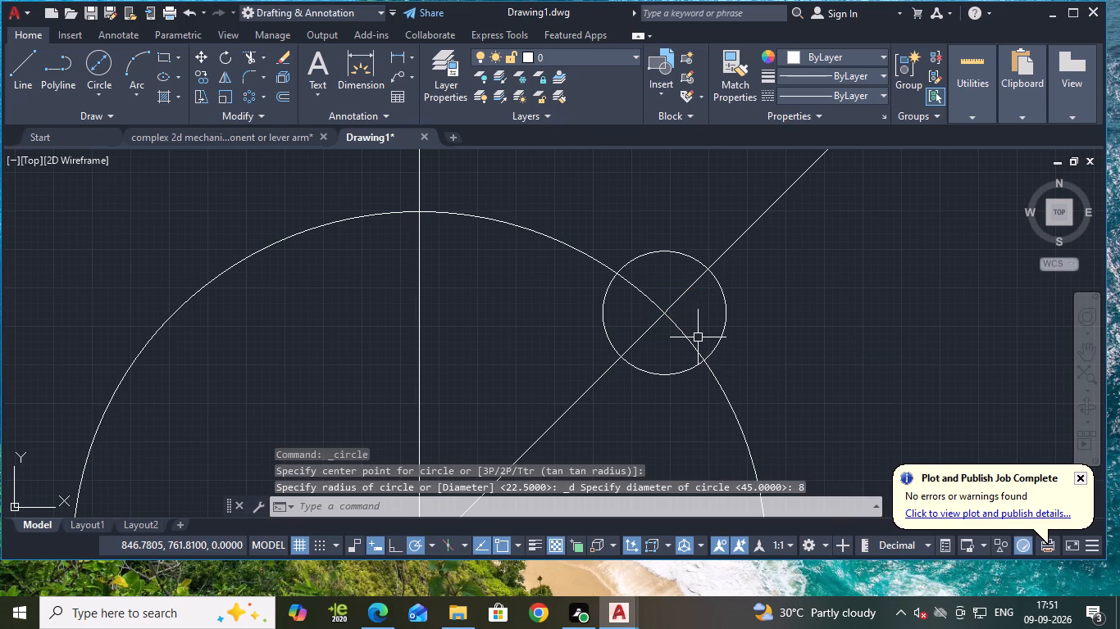
scroll(698, 337, "down", 1)
key("Escape")
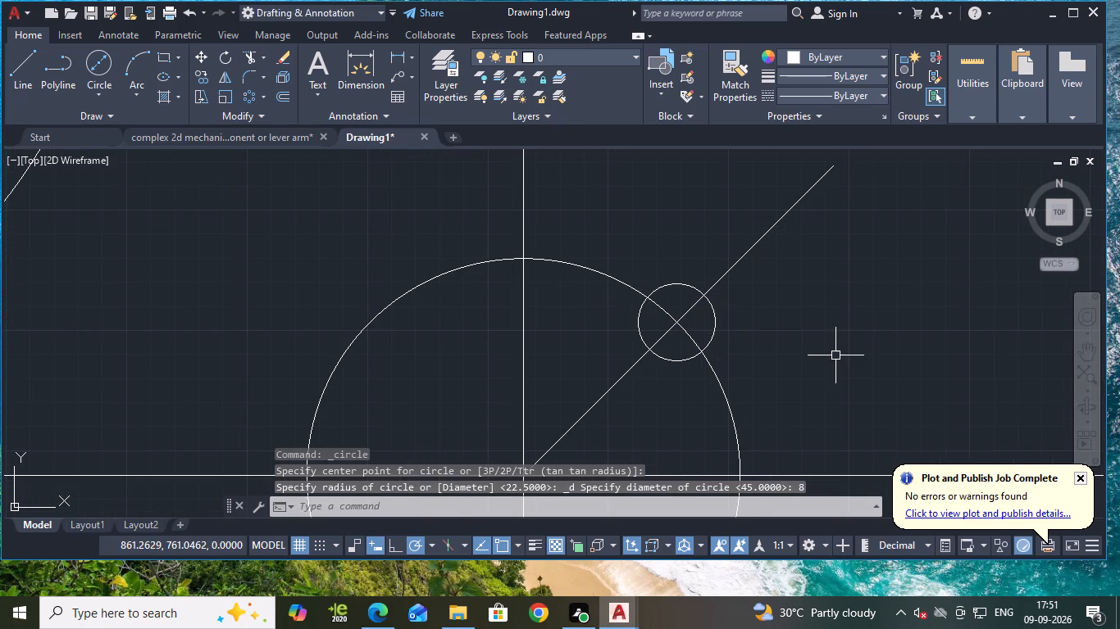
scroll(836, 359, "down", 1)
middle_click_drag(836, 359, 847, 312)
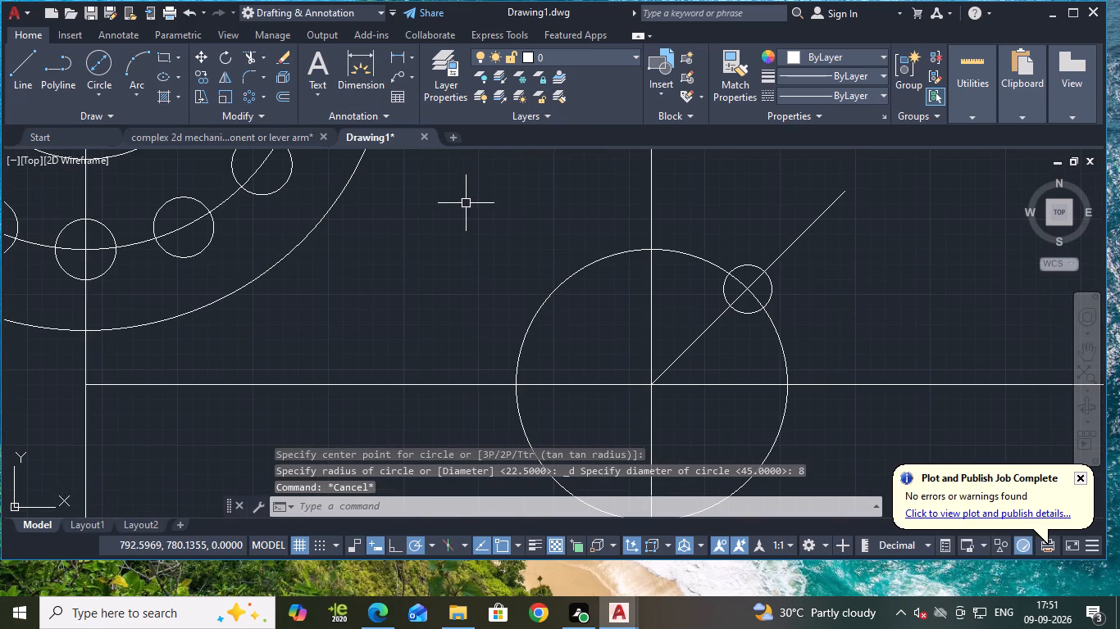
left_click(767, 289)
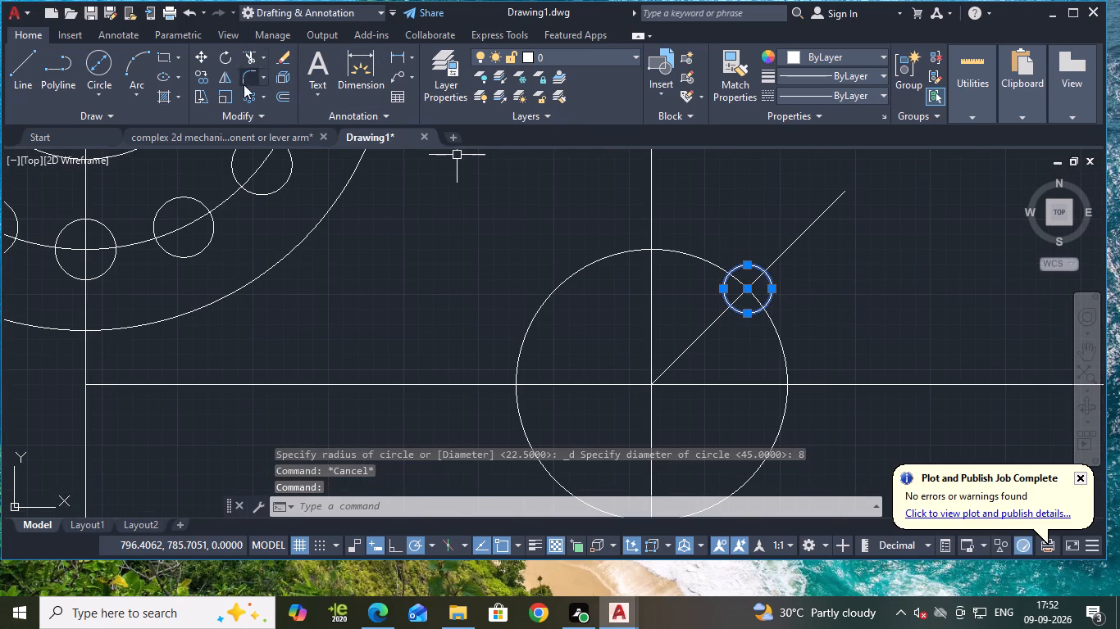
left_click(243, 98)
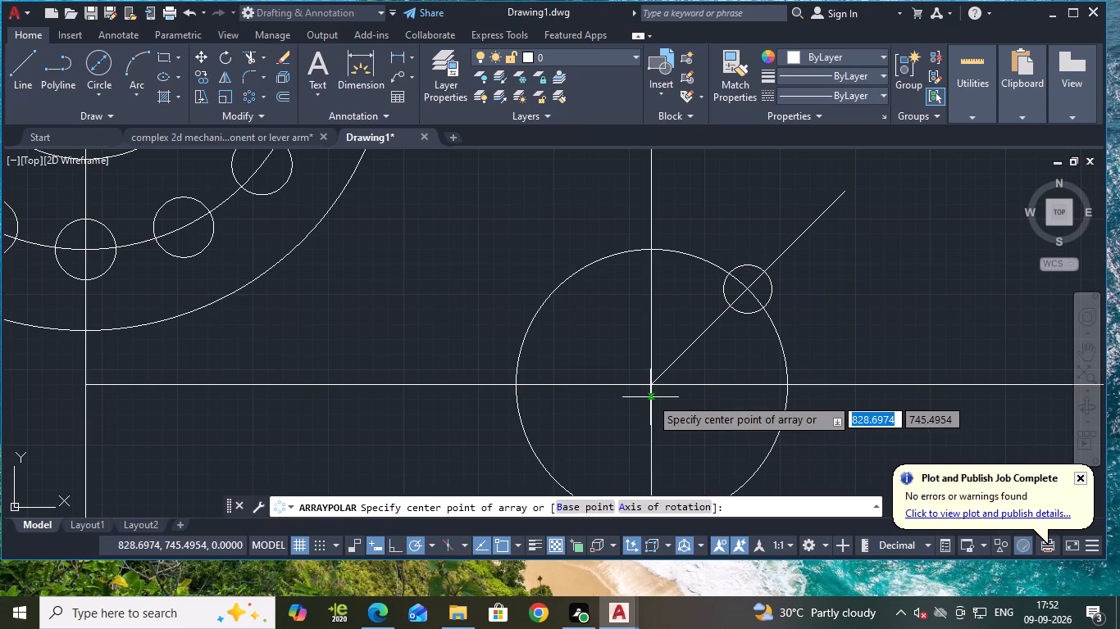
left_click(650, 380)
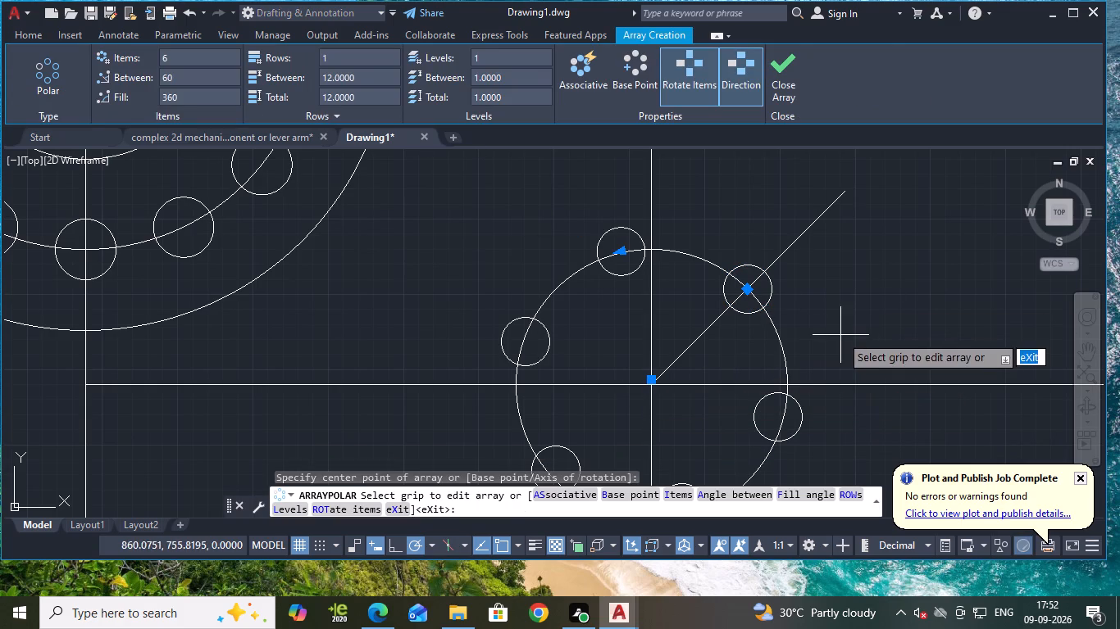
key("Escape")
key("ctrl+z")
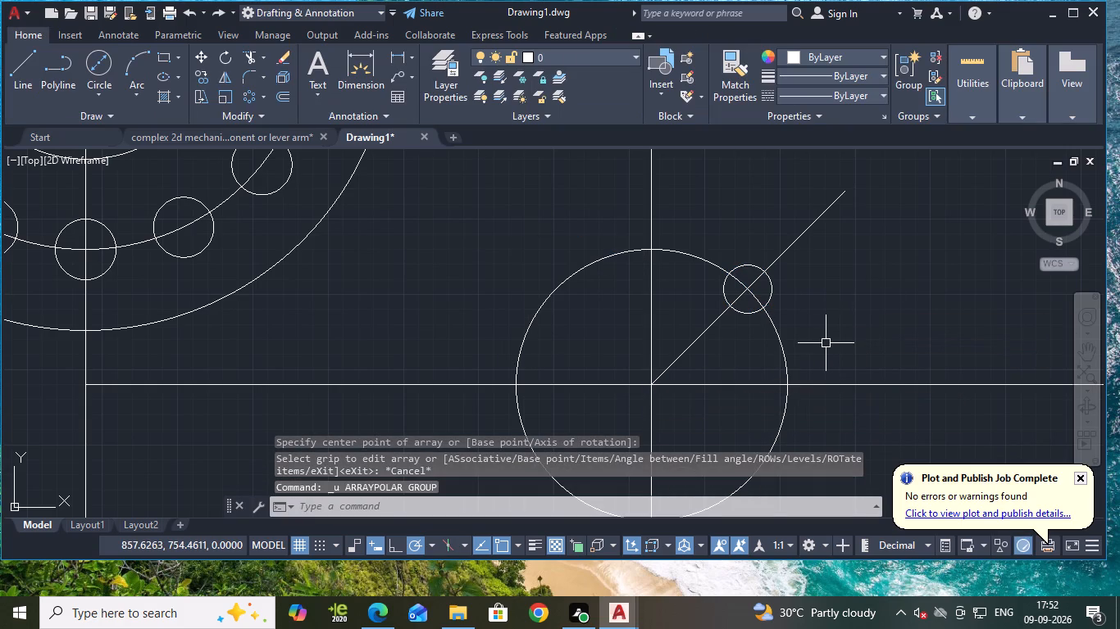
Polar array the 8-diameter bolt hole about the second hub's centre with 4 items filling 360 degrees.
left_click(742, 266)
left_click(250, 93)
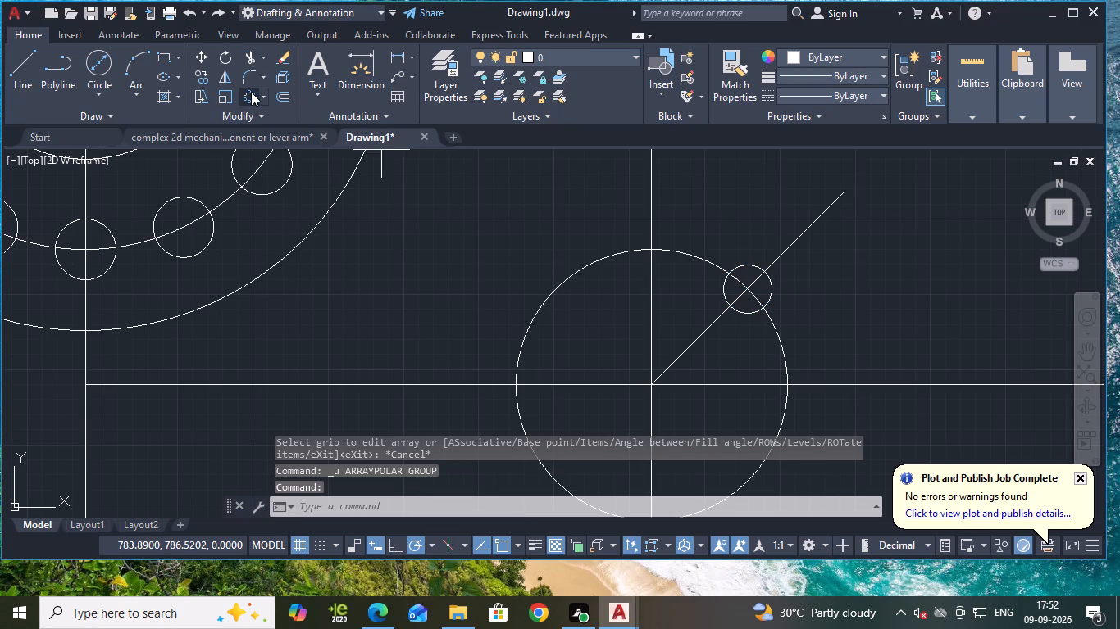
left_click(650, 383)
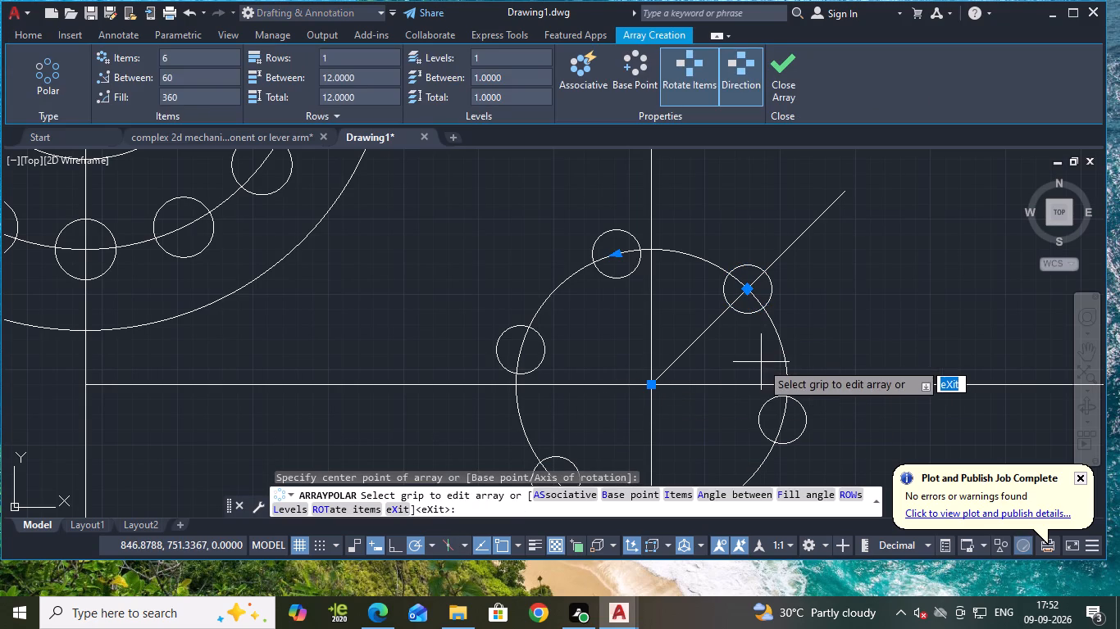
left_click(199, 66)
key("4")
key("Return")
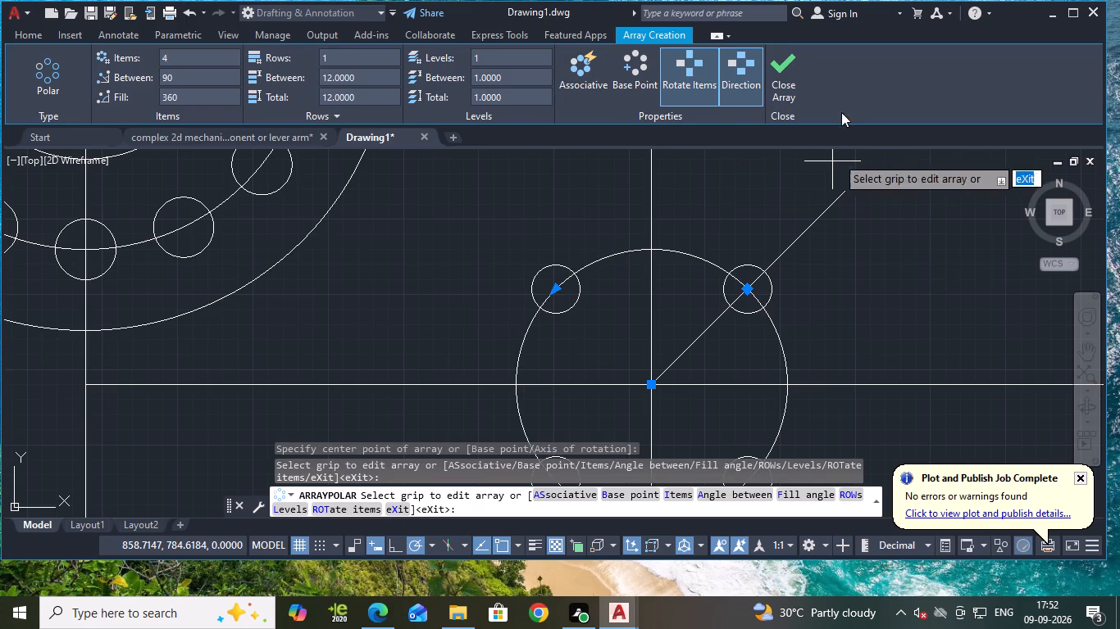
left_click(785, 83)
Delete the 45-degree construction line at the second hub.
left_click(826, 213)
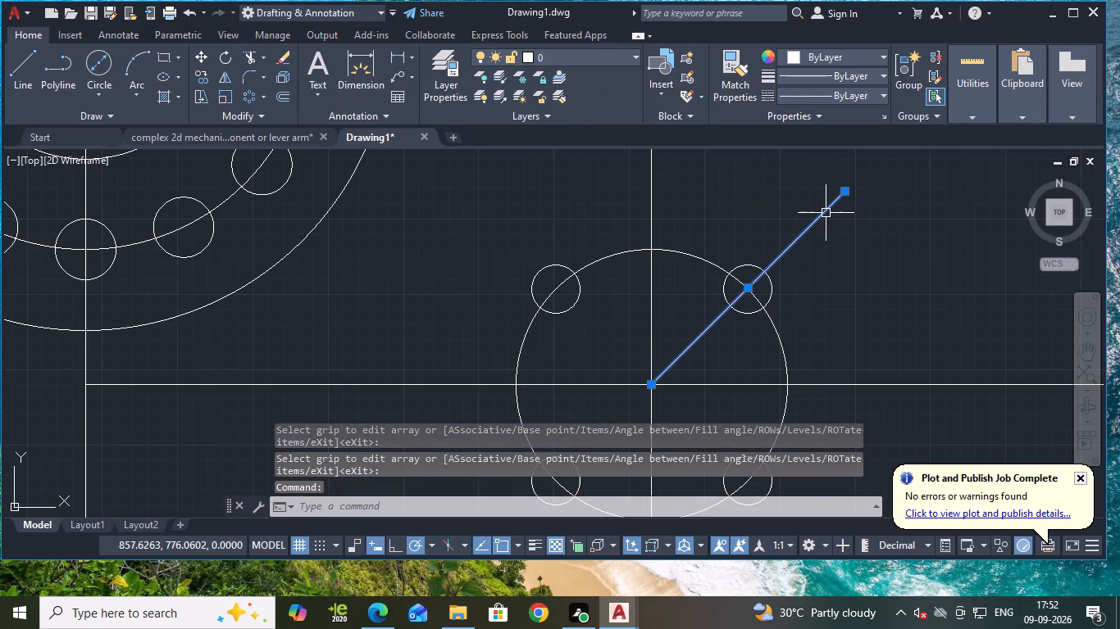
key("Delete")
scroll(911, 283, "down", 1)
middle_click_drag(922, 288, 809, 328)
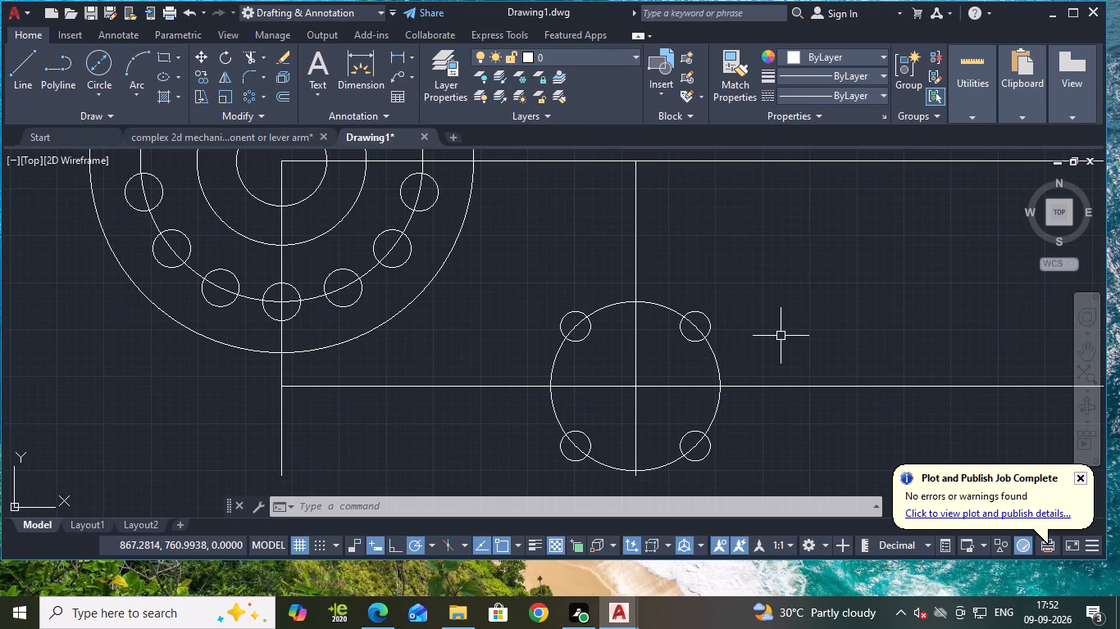
Undo the 45-degree line's deletion, the four-hole array and the 8-diameter hole on the second hub's 45-diameter circle.
key("ctrl+z")
key("ctrl+z")
key("ctrl+z")
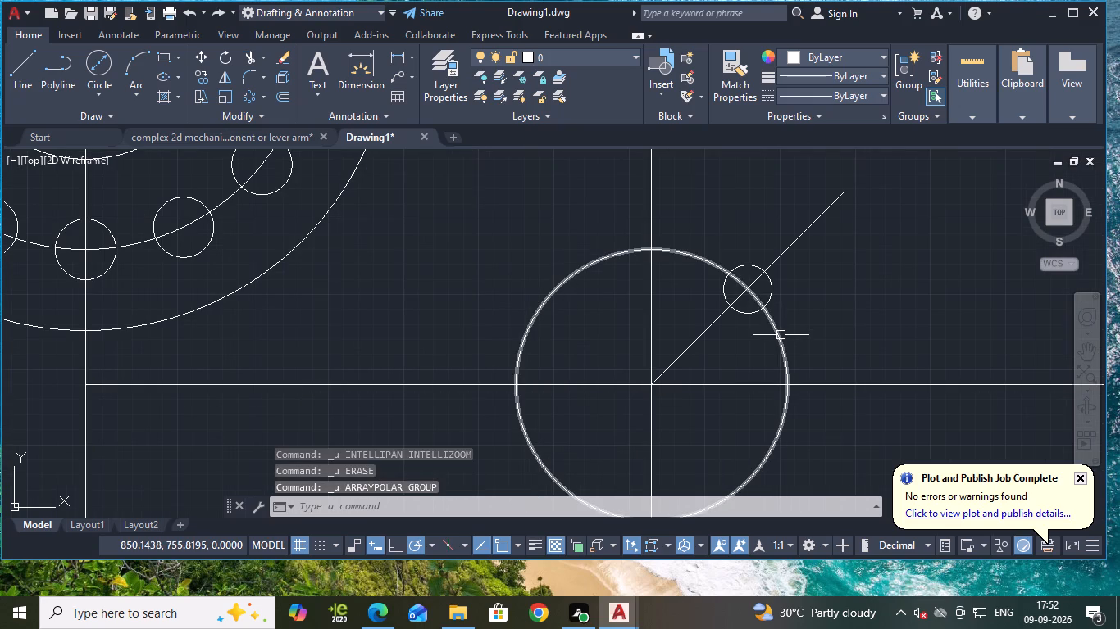
key("ctrl+z")
key("ctrl+z")
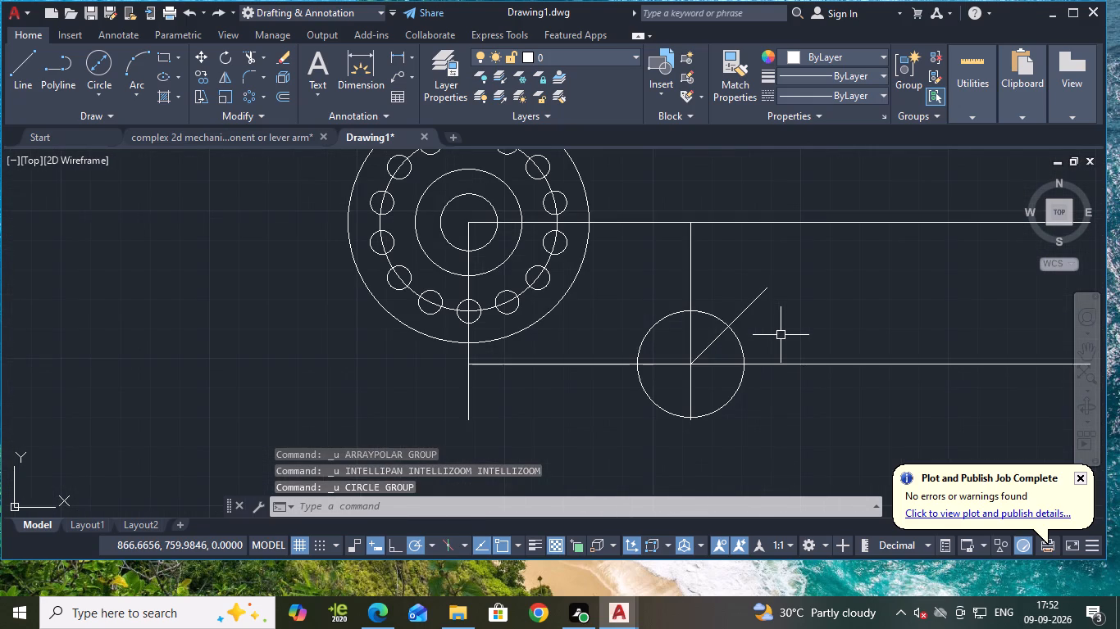
key("Escape")
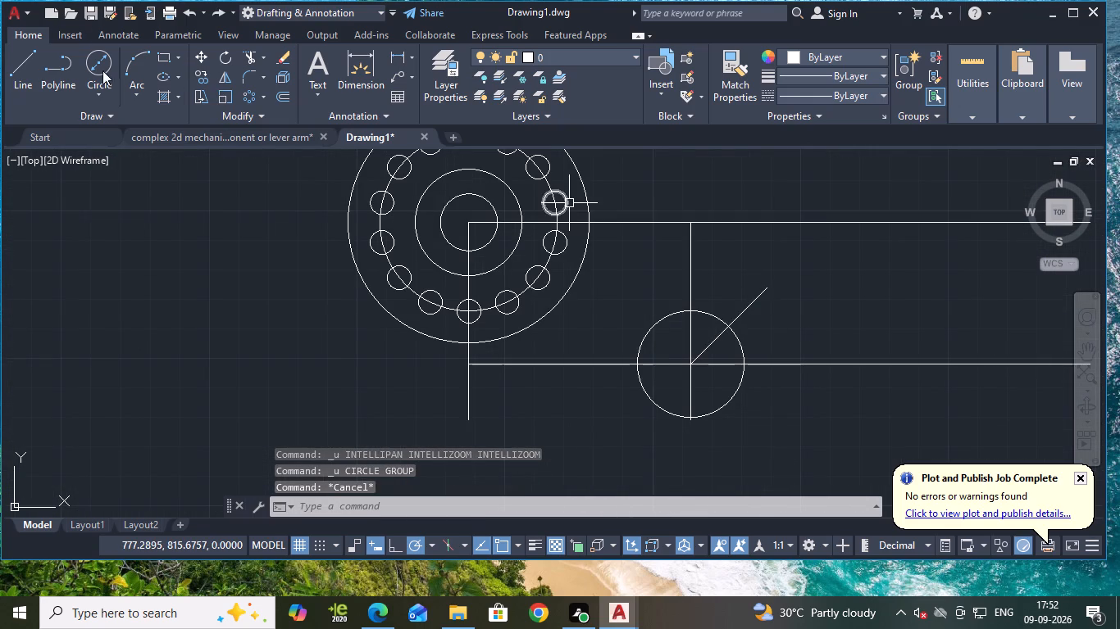
Draw a bolt circle with a diameter of 28 centred on the second hub's centre.
left_click(102, 66)
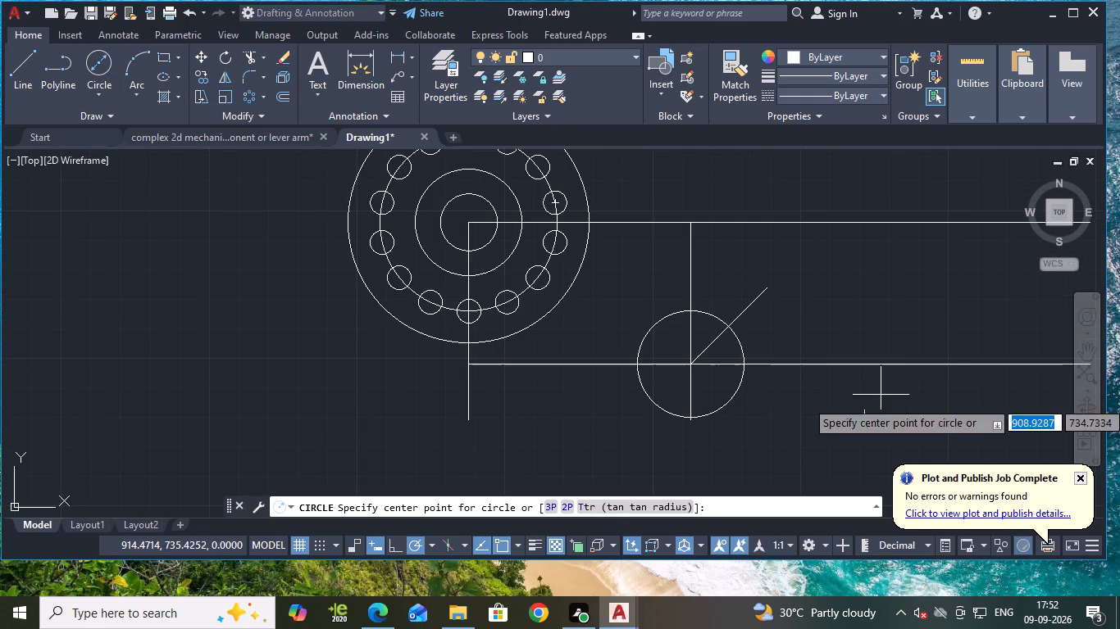
left_click(693, 365)
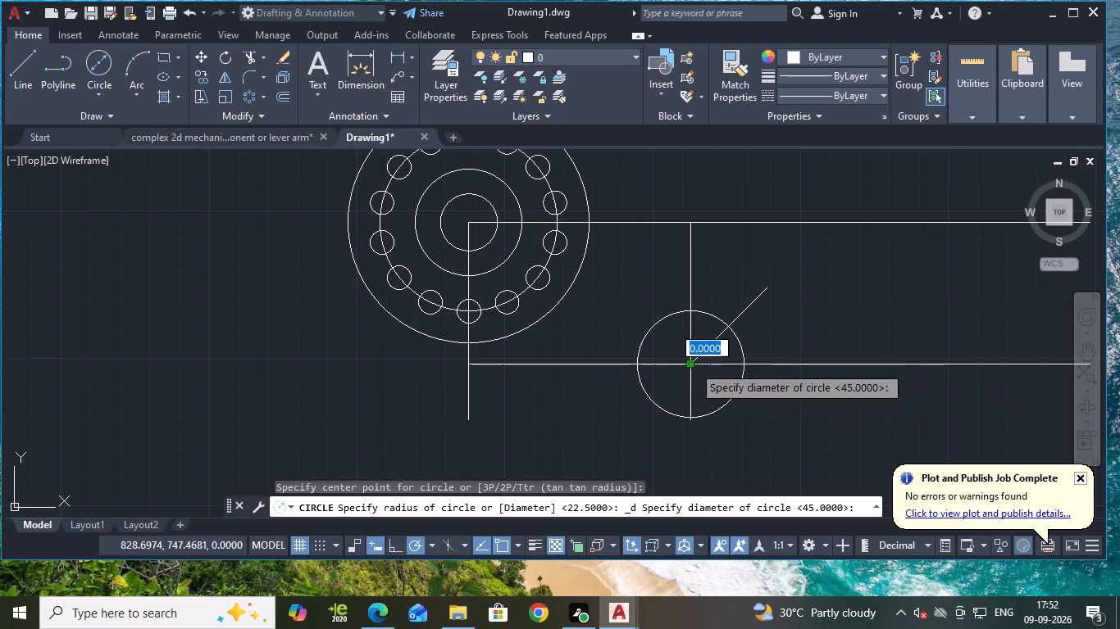
key("d")
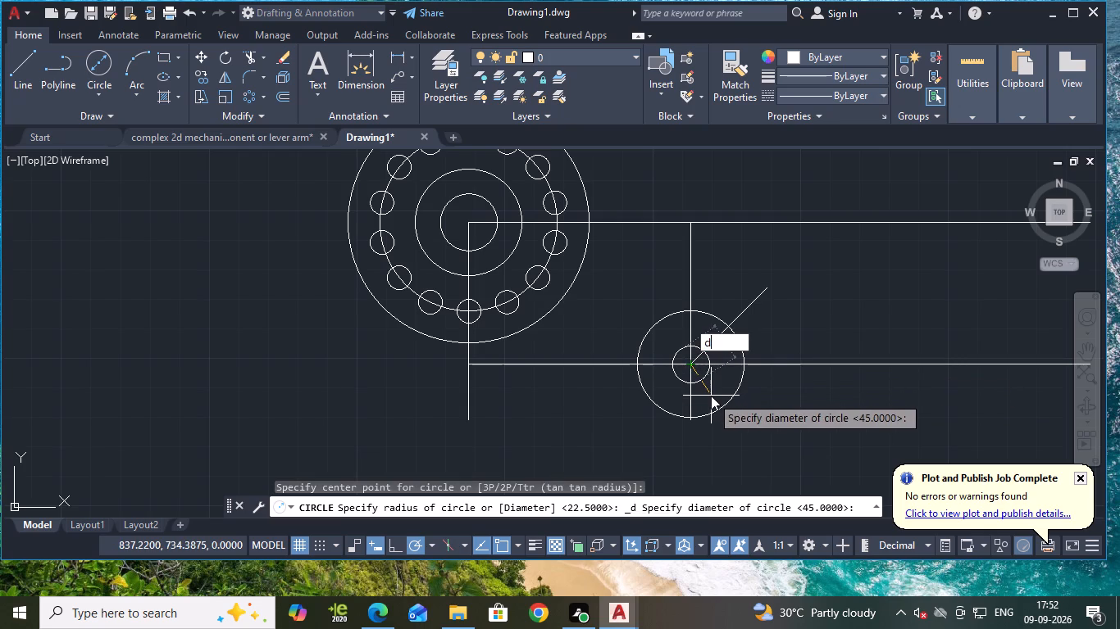
key("Return")
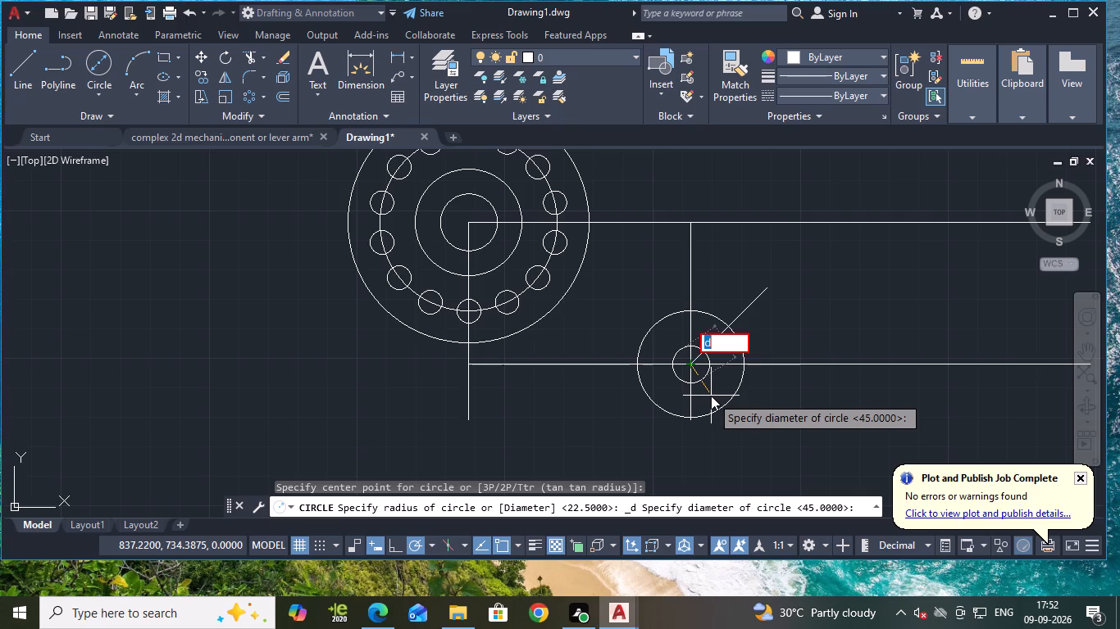
type("28")
key("Return")
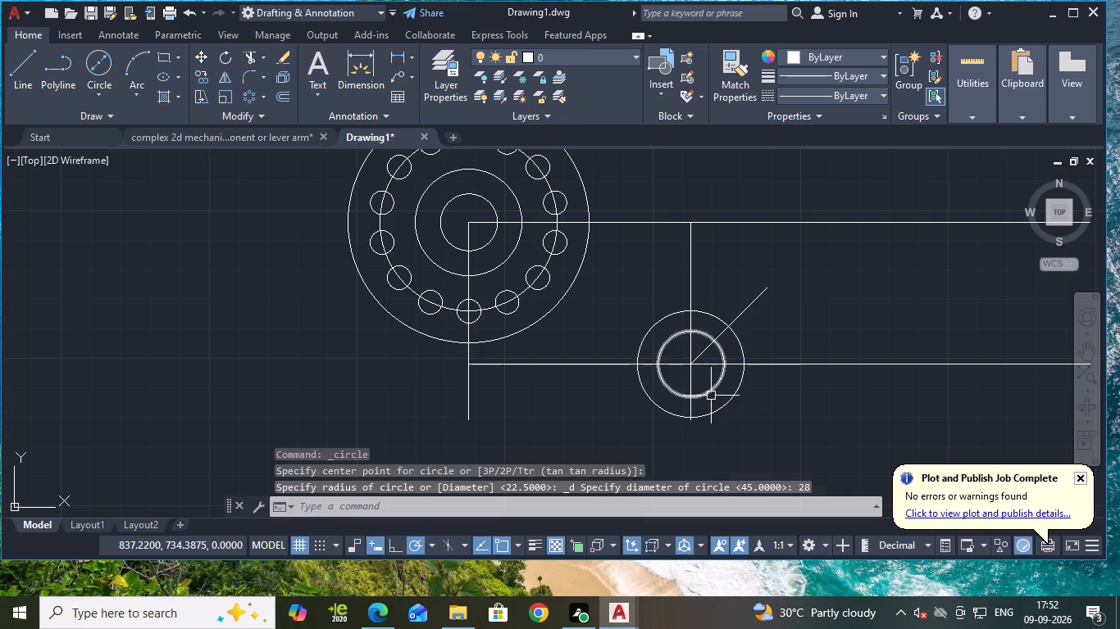
Draw a bolt hole circle with a diameter of 8, centred where the 45-degree line crosses the 28-diameter circle.
left_click(89, 69)
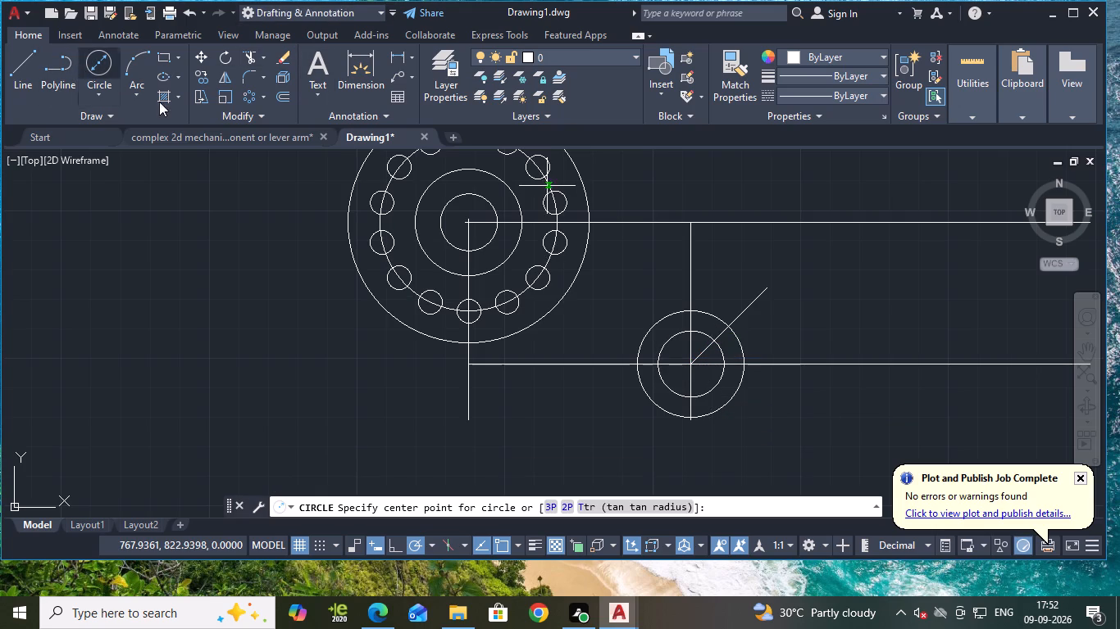
scroll(765, 376, "up", 2)
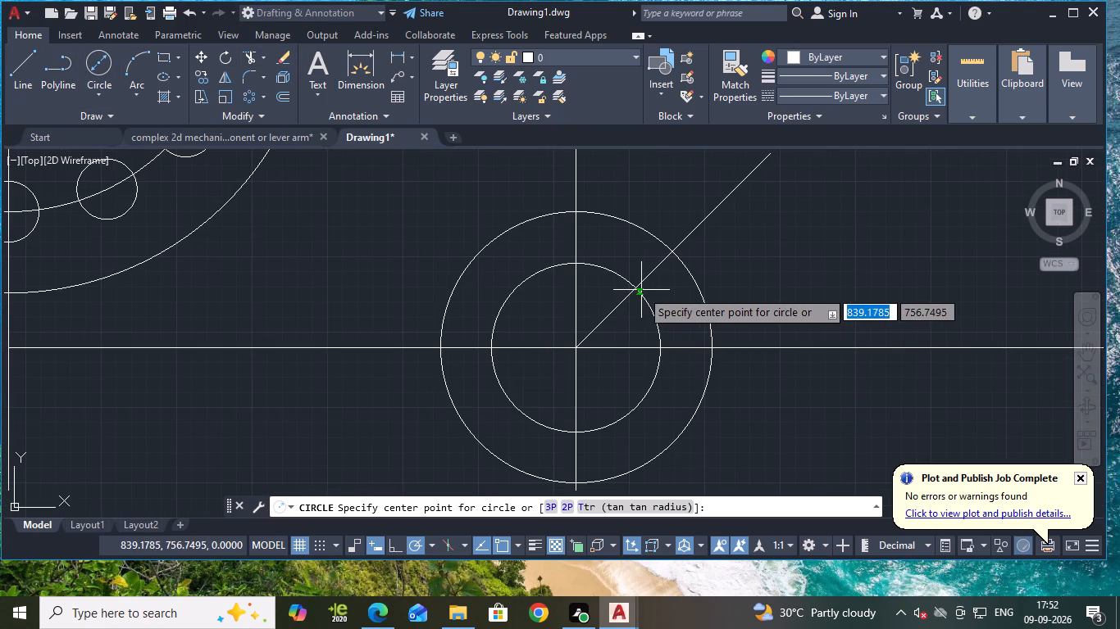
left_click(635, 288)
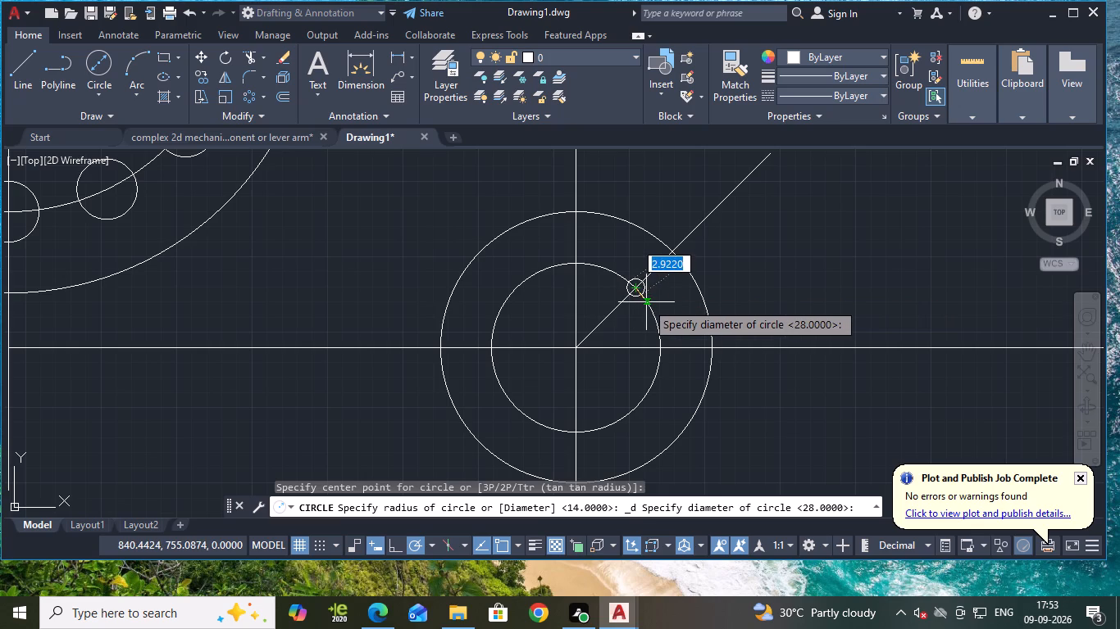
key("d")
key("Return")
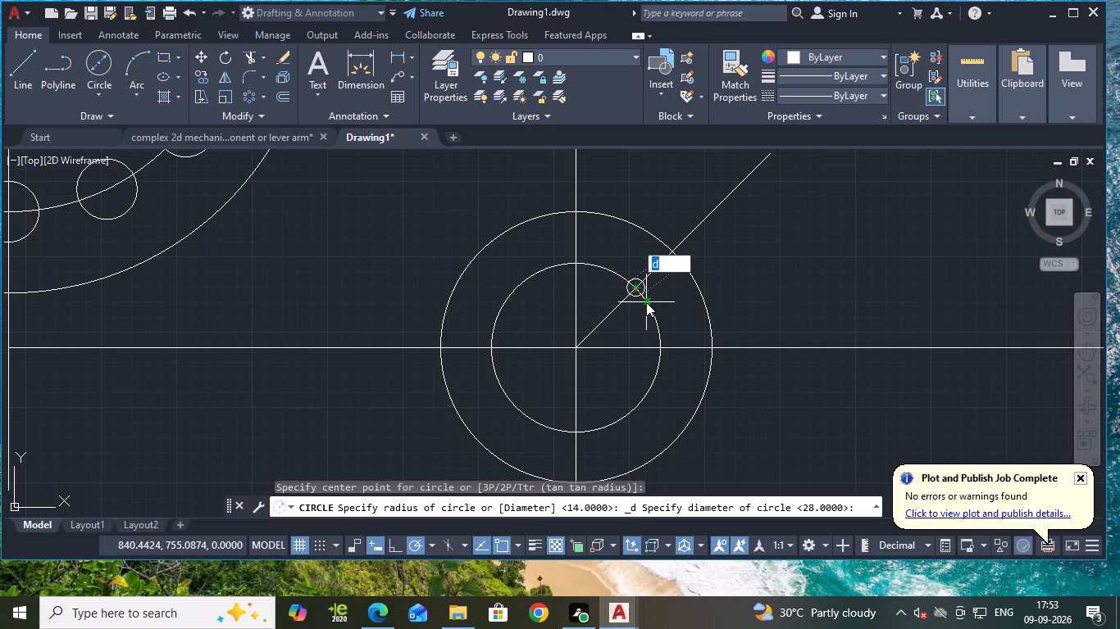
key("8")
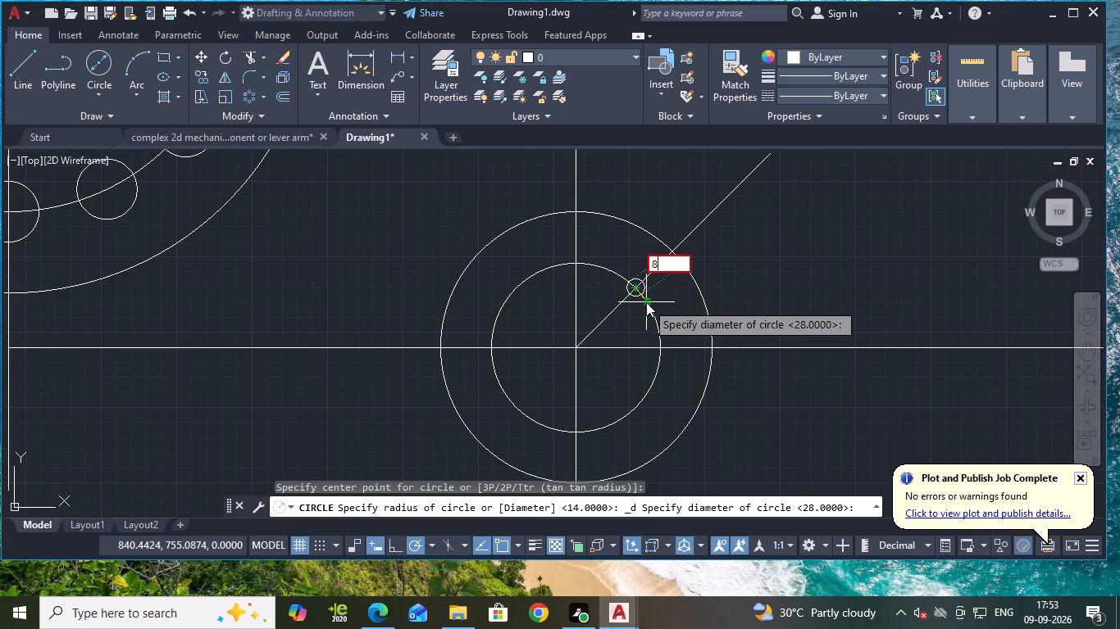
key("Return")
key("Escape")
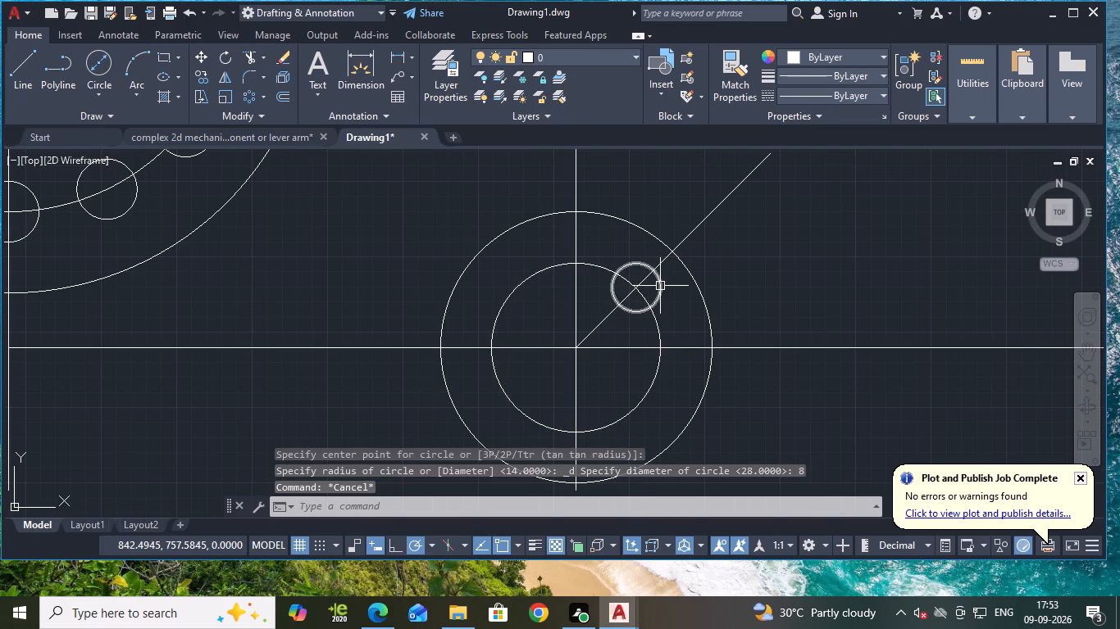
Polar array the new 8-diameter hole about the second hub's centre with 4 items filling 360 degrees.
left_click(660, 286)
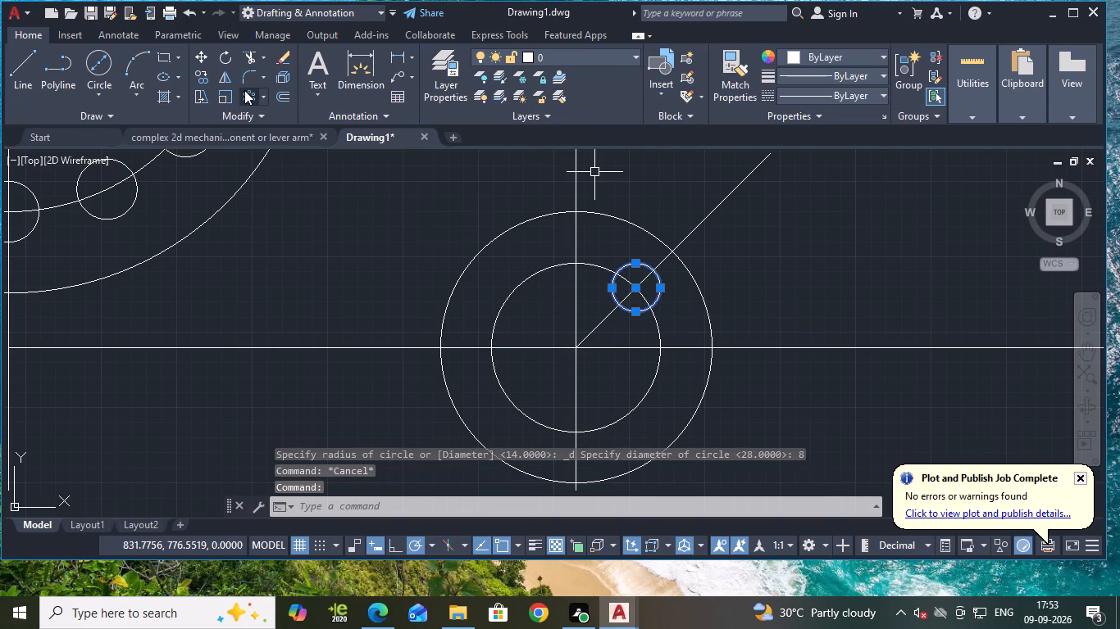
left_click(244, 90)
left_click(572, 348)
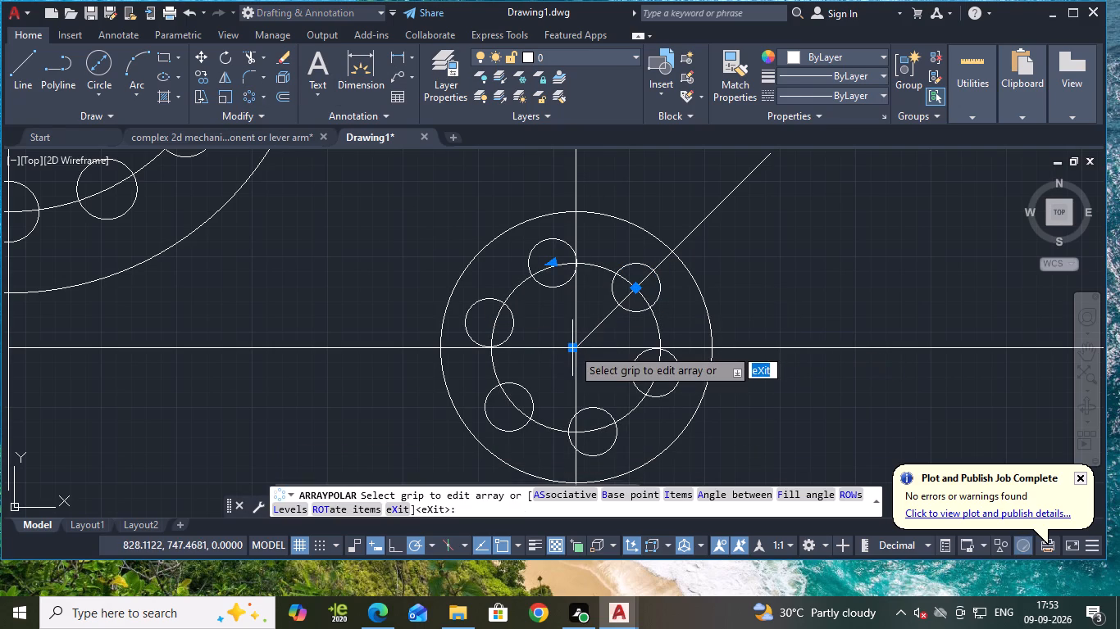
left_click(172, 57)
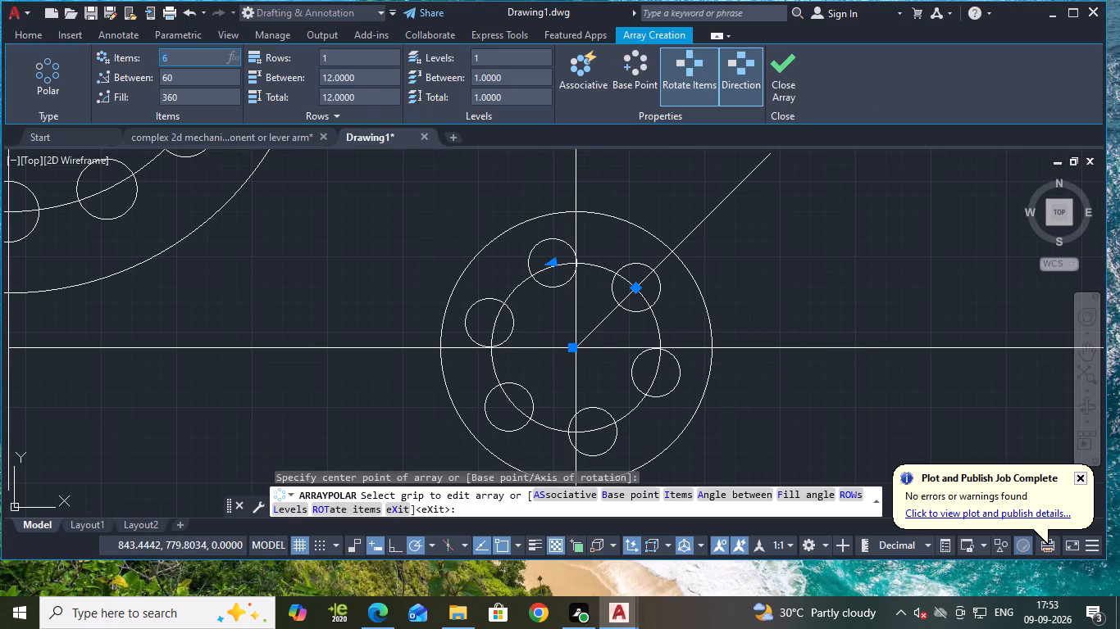
key("4")
key("Return")
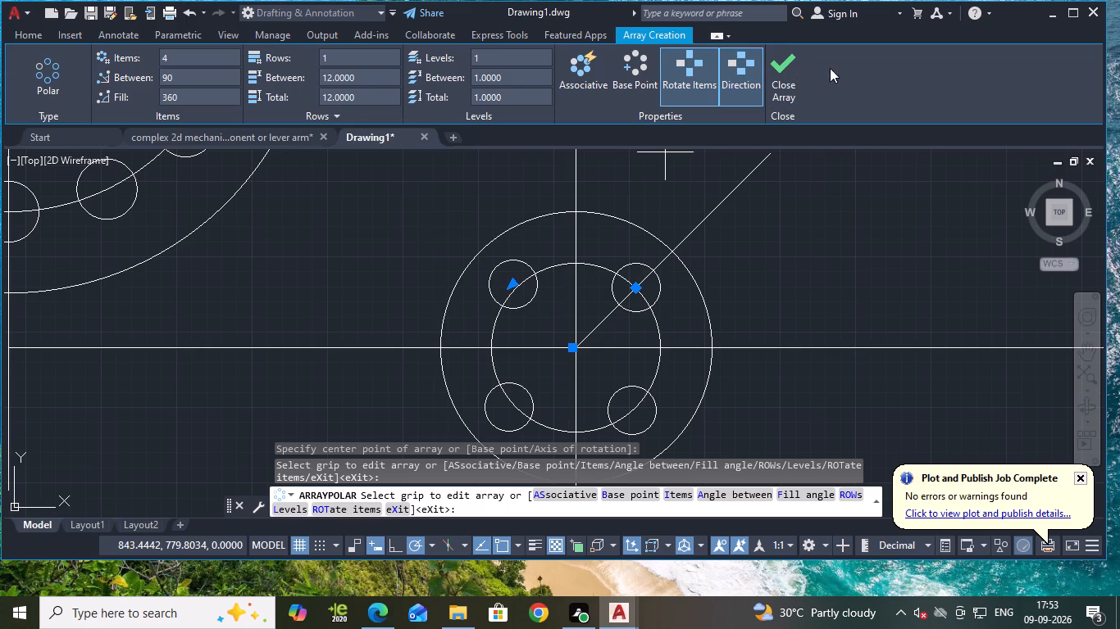
left_click(790, 79)
key("Escape")
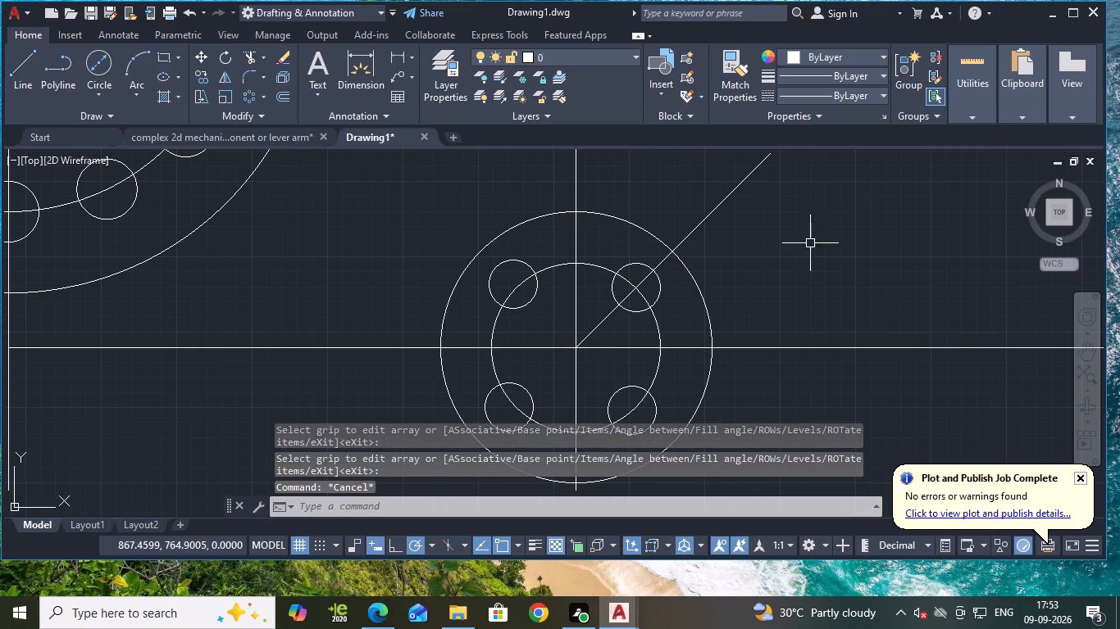
Draw a centre bore circle with a diameter of 12 at the second hub's centre.
middle_click_drag(785, 265, 812, 230)
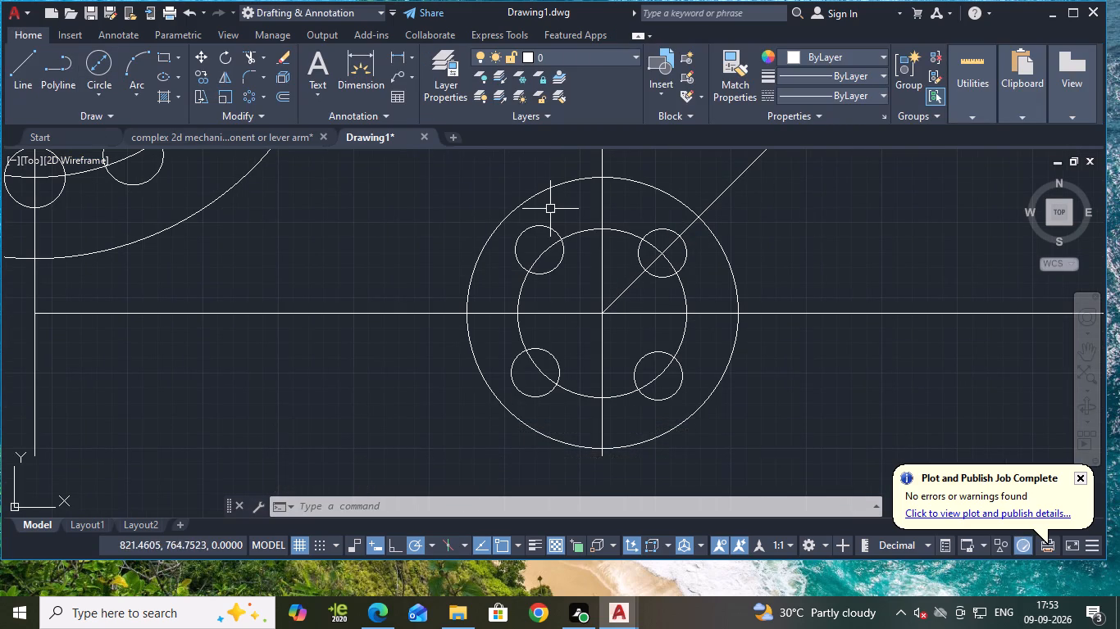
left_click(106, 70)
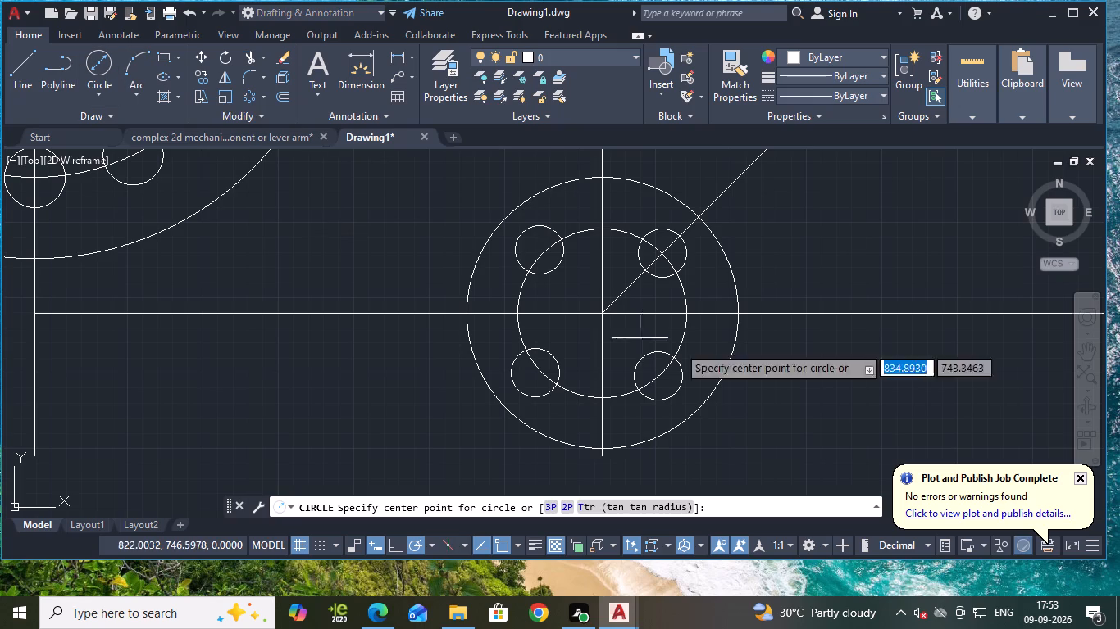
left_click(604, 314)
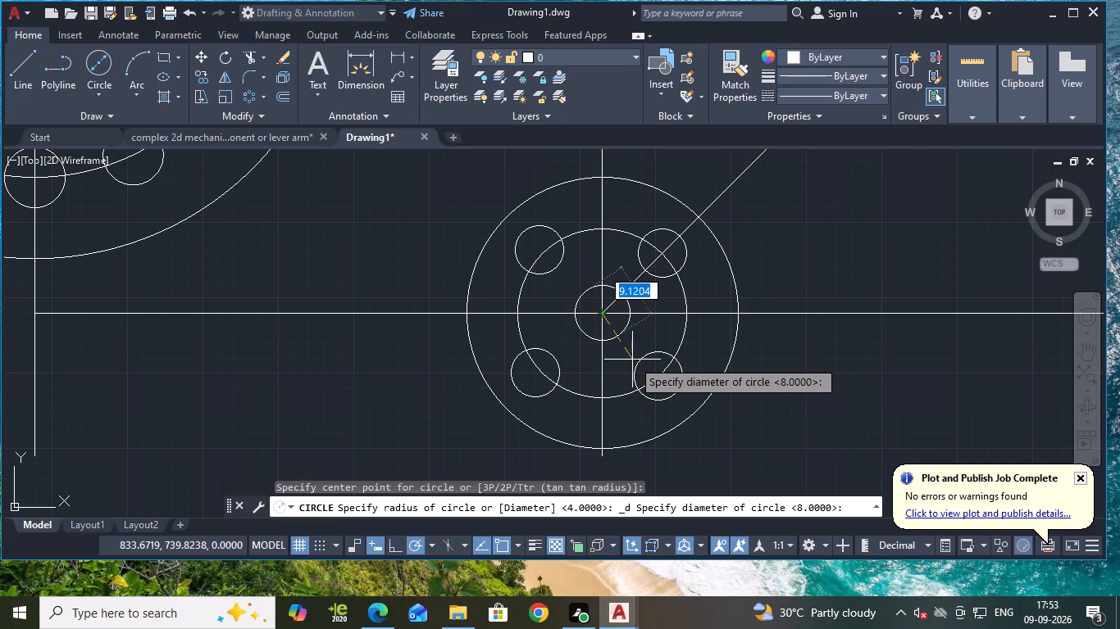
key("d")
key("Return")
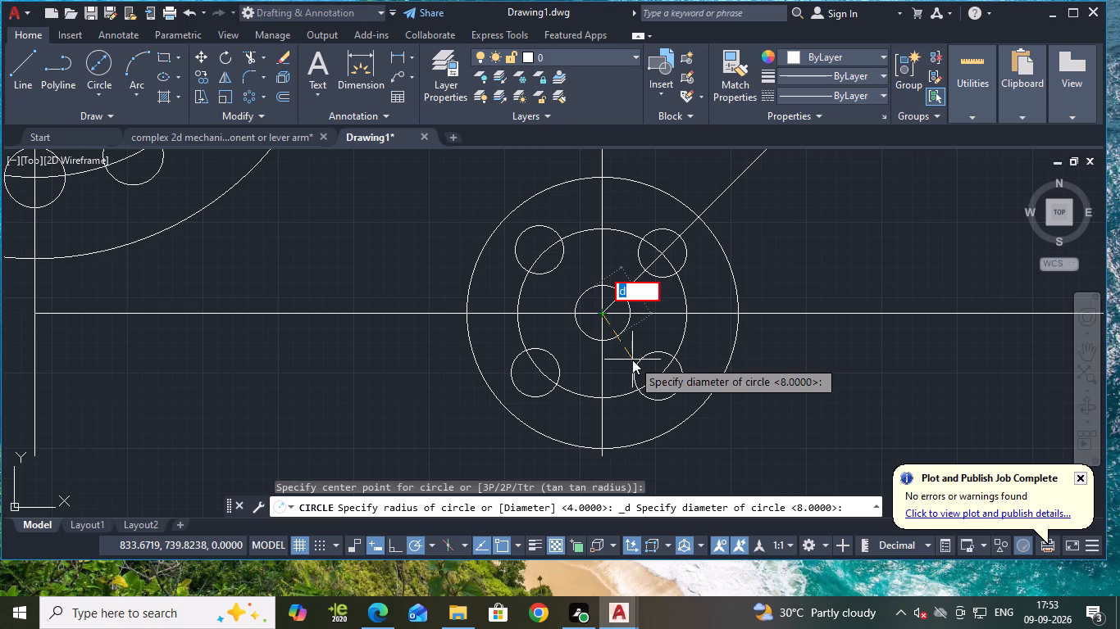
type("123")
key("BackSpace")
key("Return")
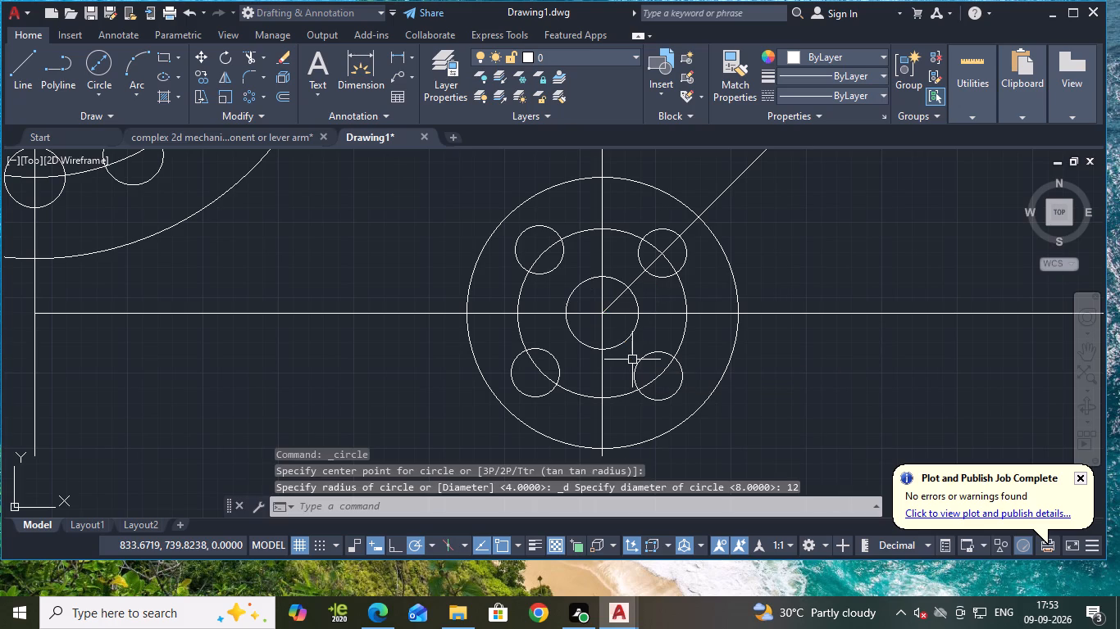
scroll(869, 252, "down", 1)
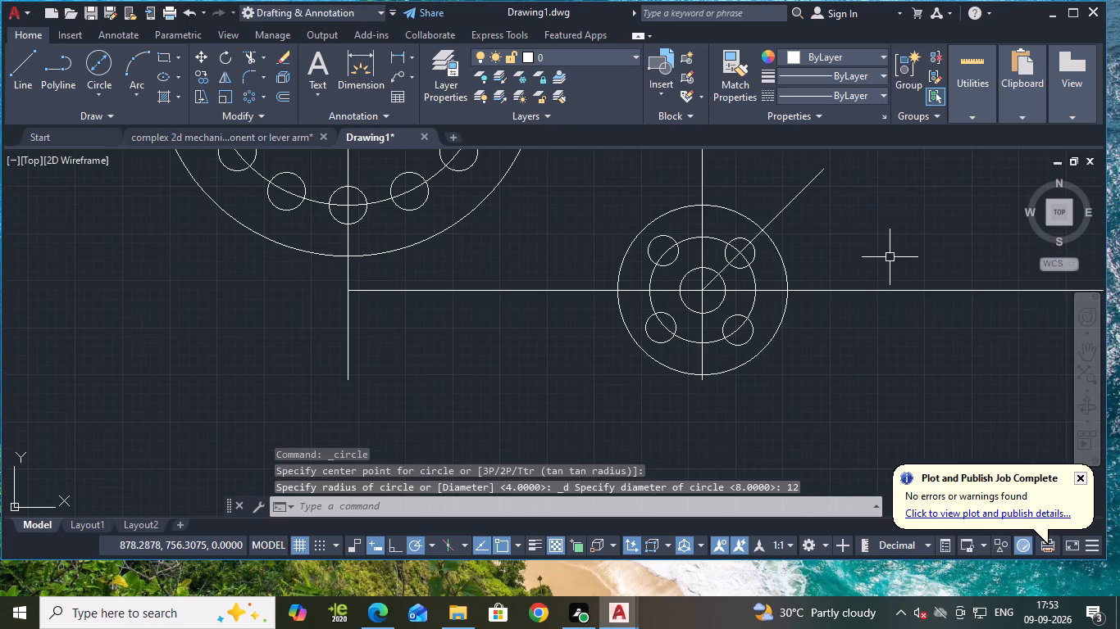
Offset the second hub's vertical centreline by 58, on the side away from the large hub.
middle_click_drag(890, 257, 840, 336)
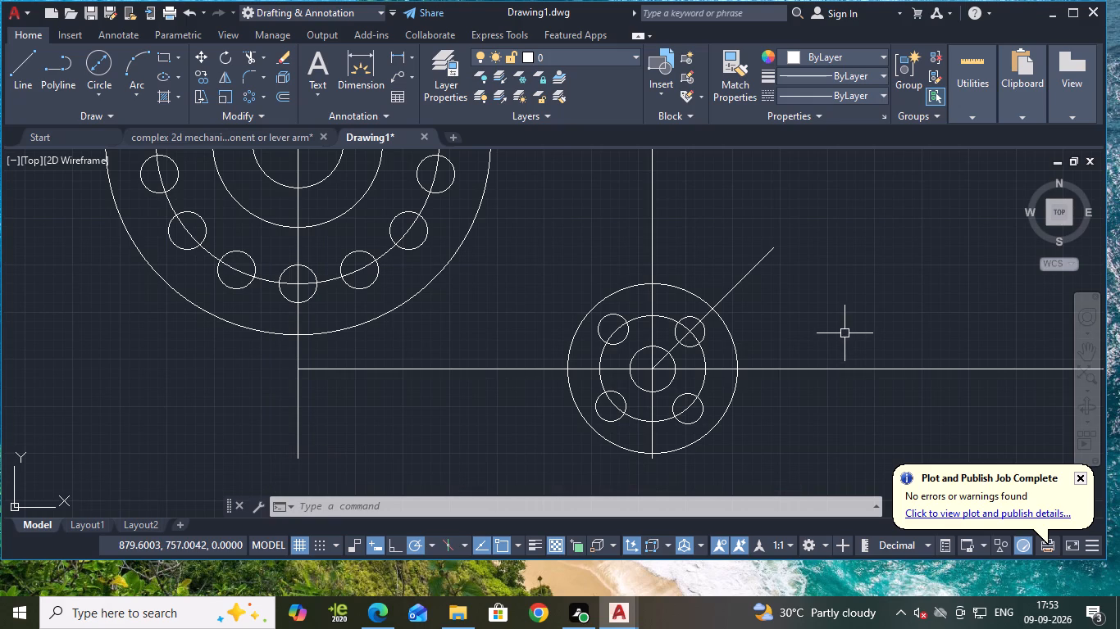
middle_click(830, 282)
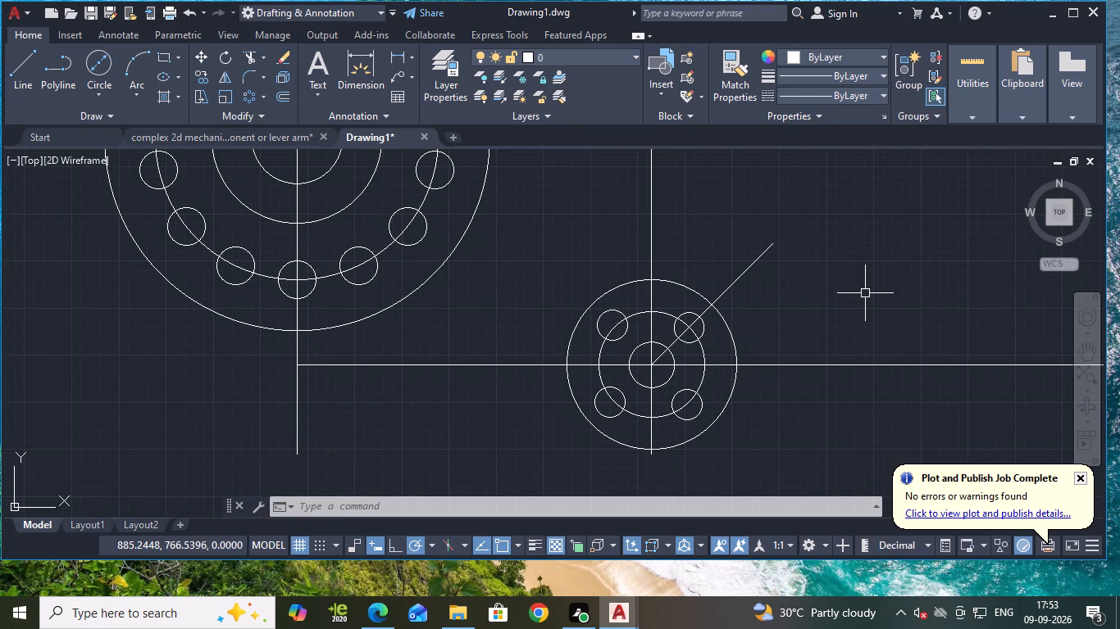
key("Escape")
key("o")
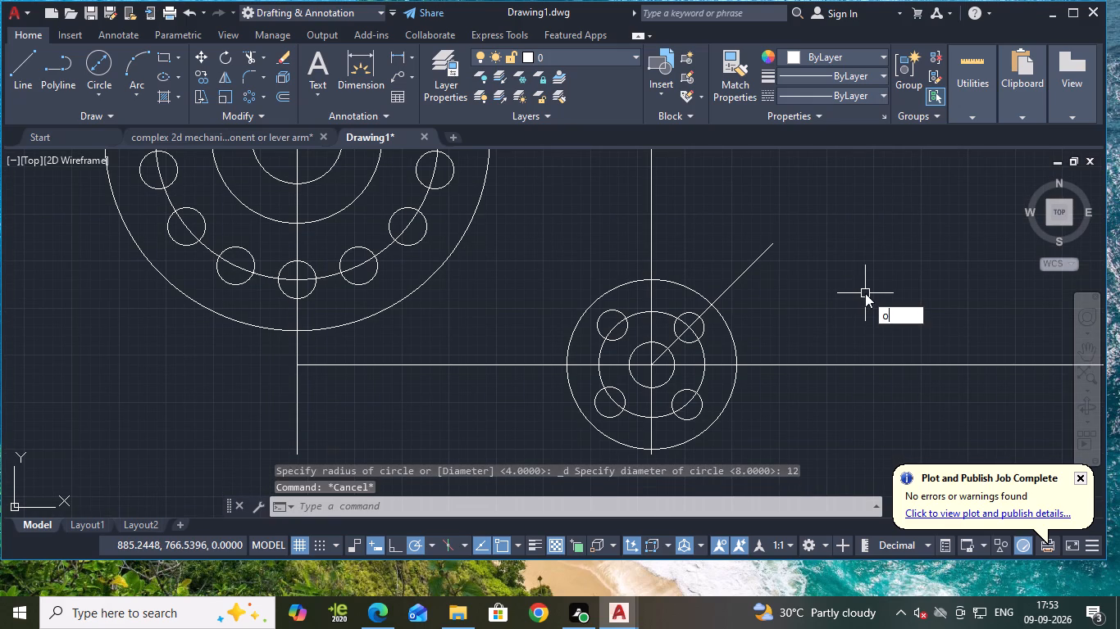
key("Return")
key("Return")
left_click(651, 258)
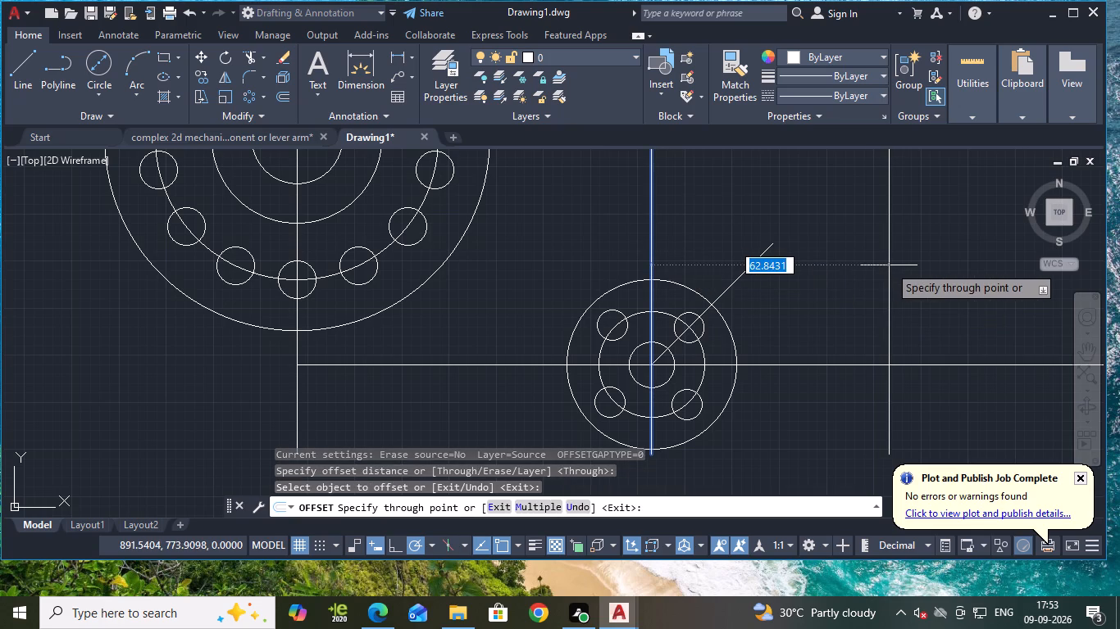
type("58")
key("Return")
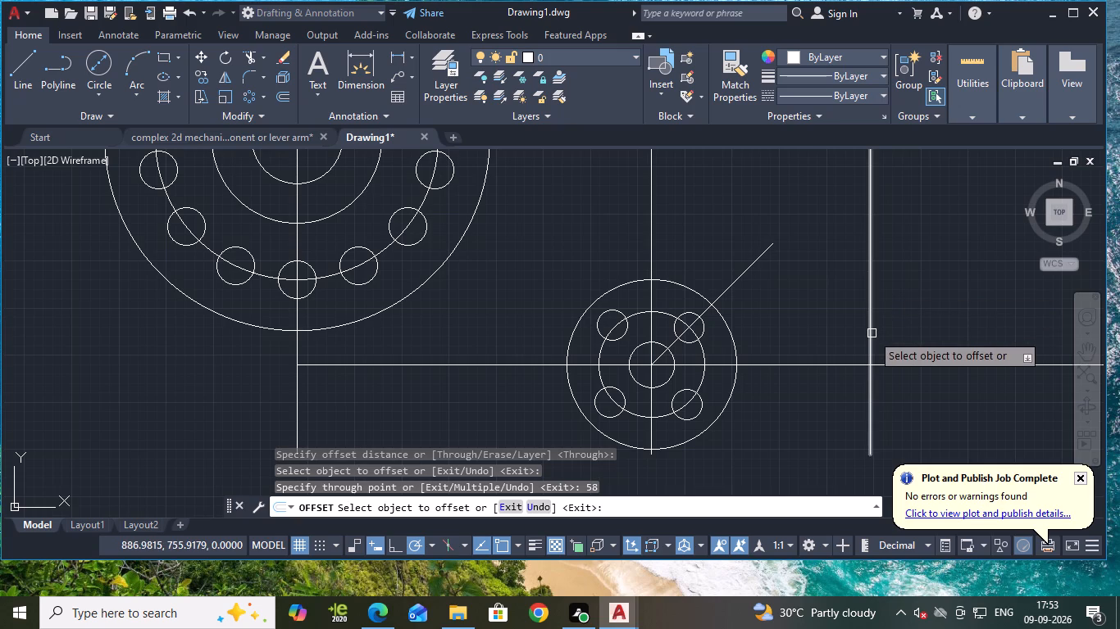
middle_click_drag(915, 285, 895, 349)
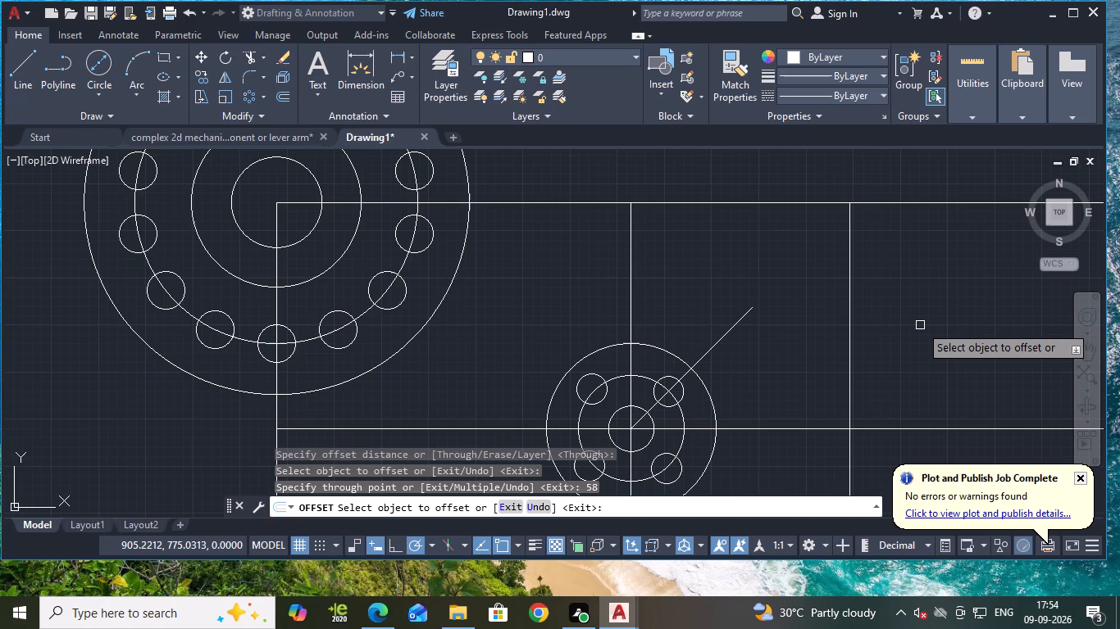
key("Escape")
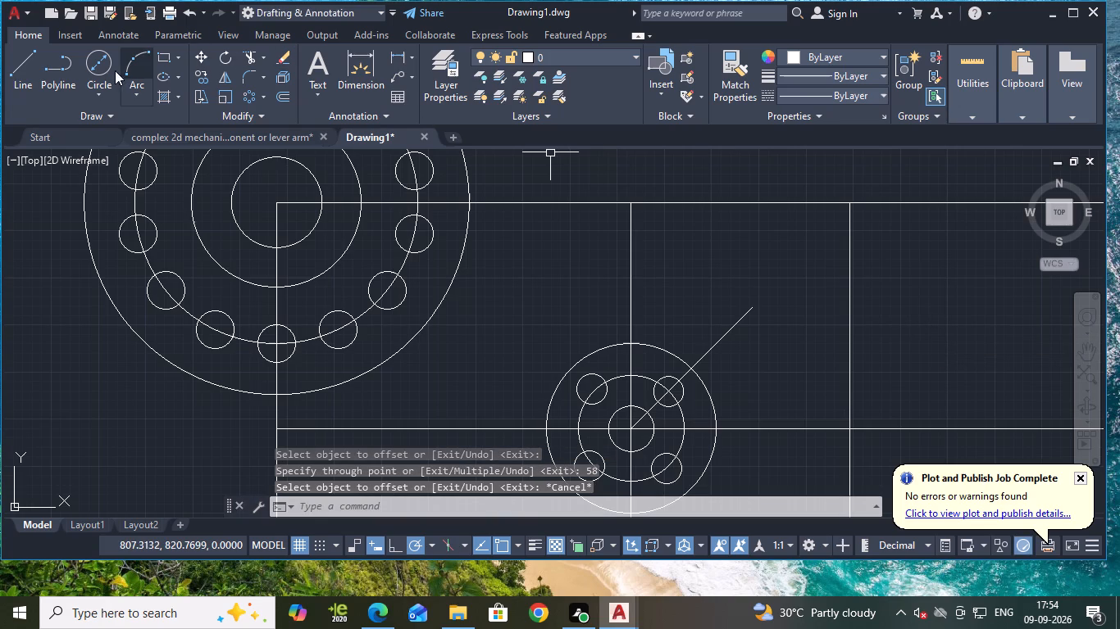
Draw a circle of radius 20 where the offset vertical line meets the large hub's horizontal centreline.
left_click(110, 84)
left_click(142, 128)
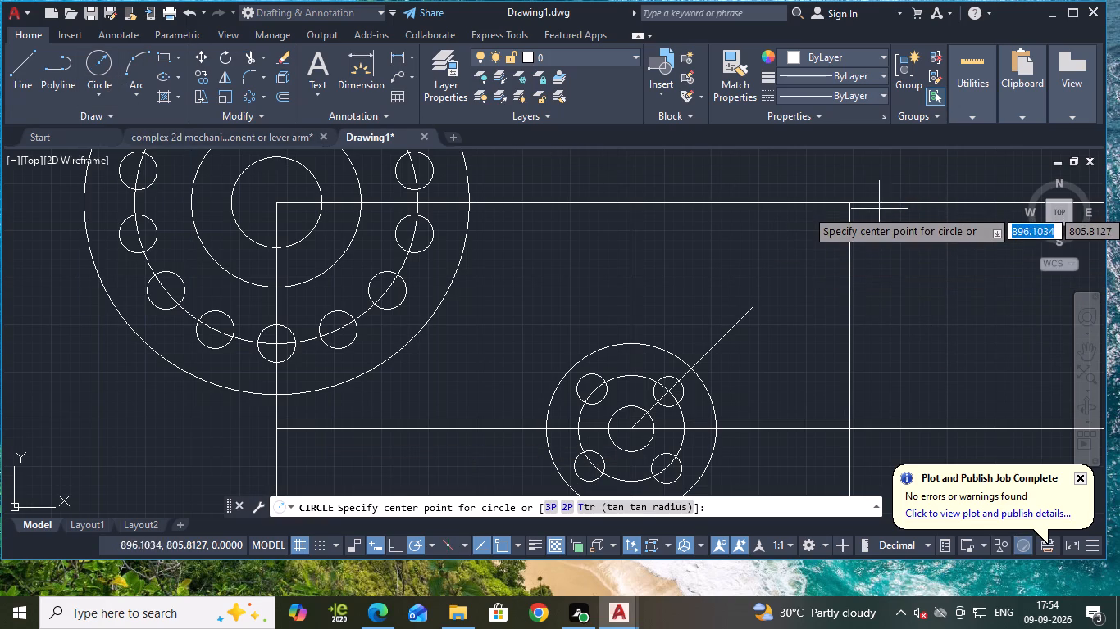
left_click(849, 203)
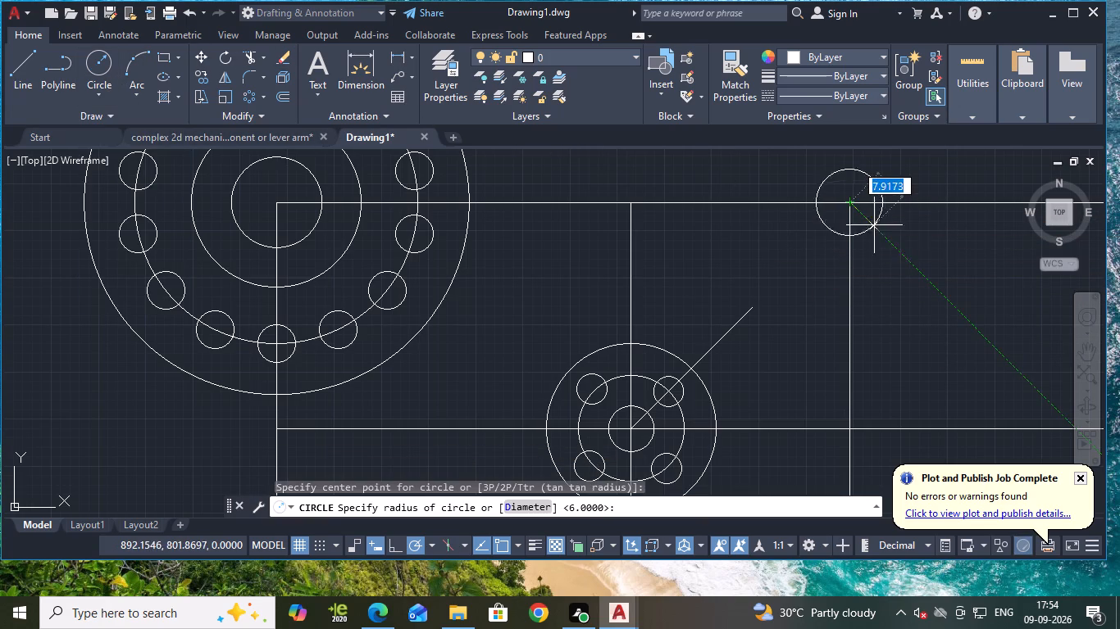
type("20")
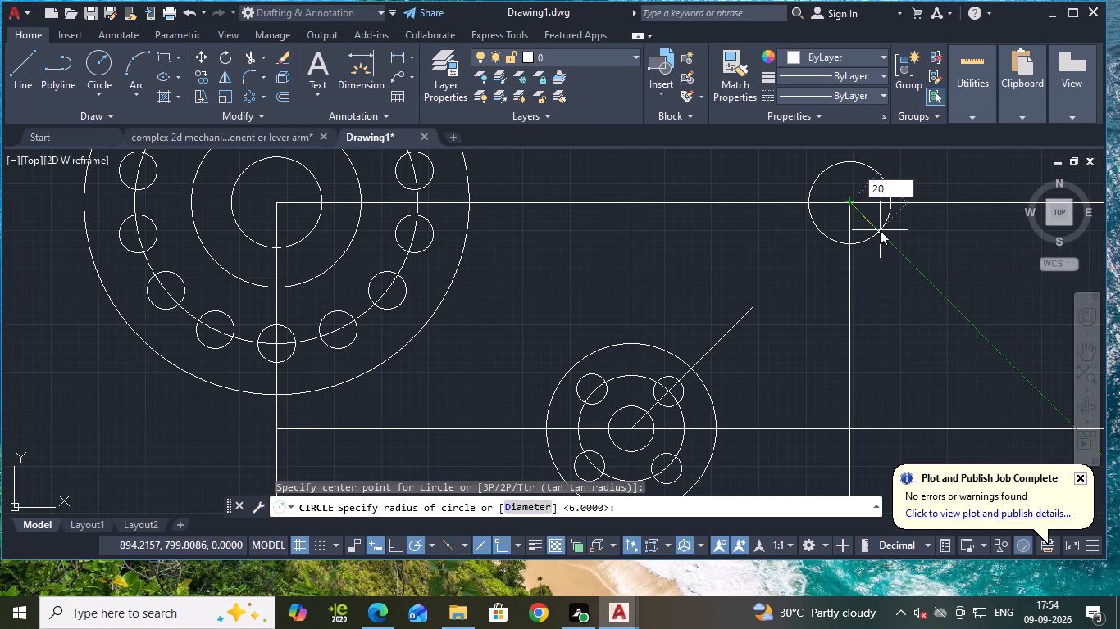
key("Return")
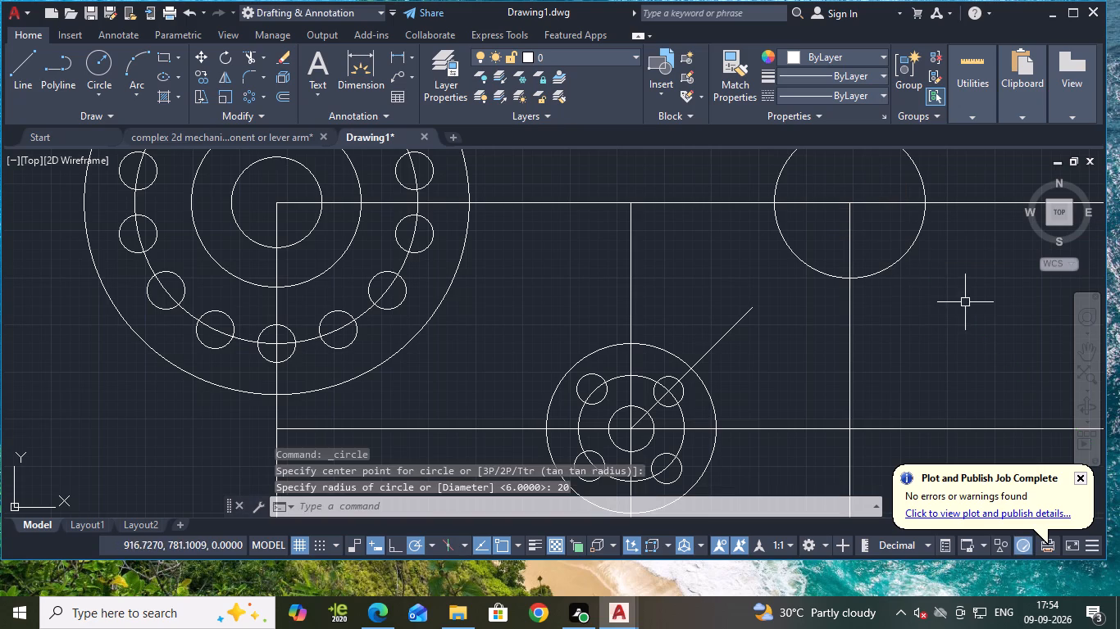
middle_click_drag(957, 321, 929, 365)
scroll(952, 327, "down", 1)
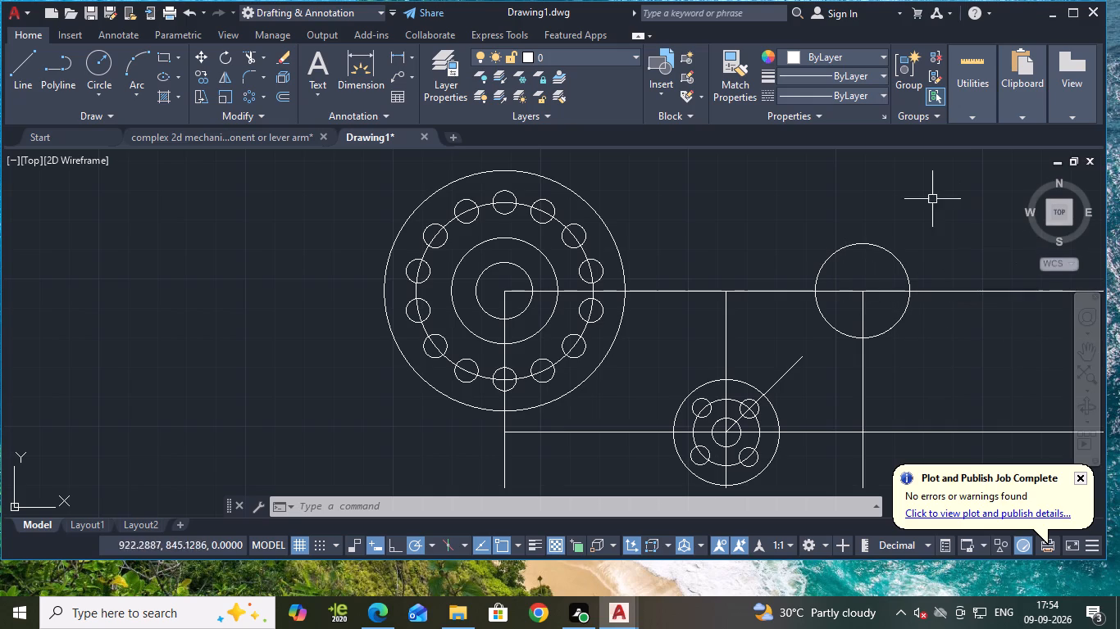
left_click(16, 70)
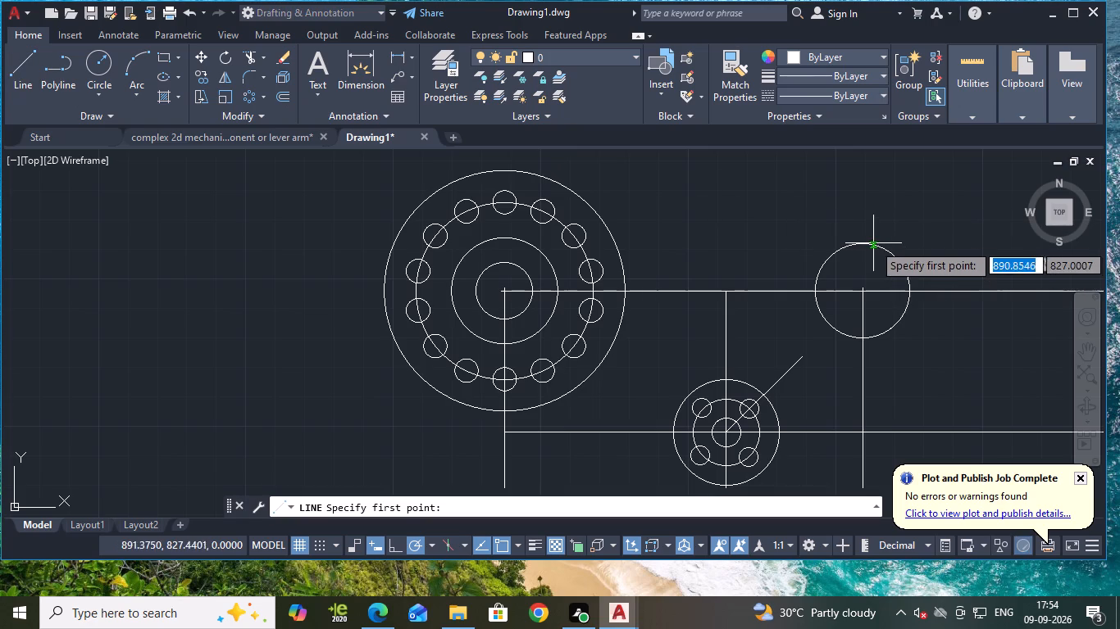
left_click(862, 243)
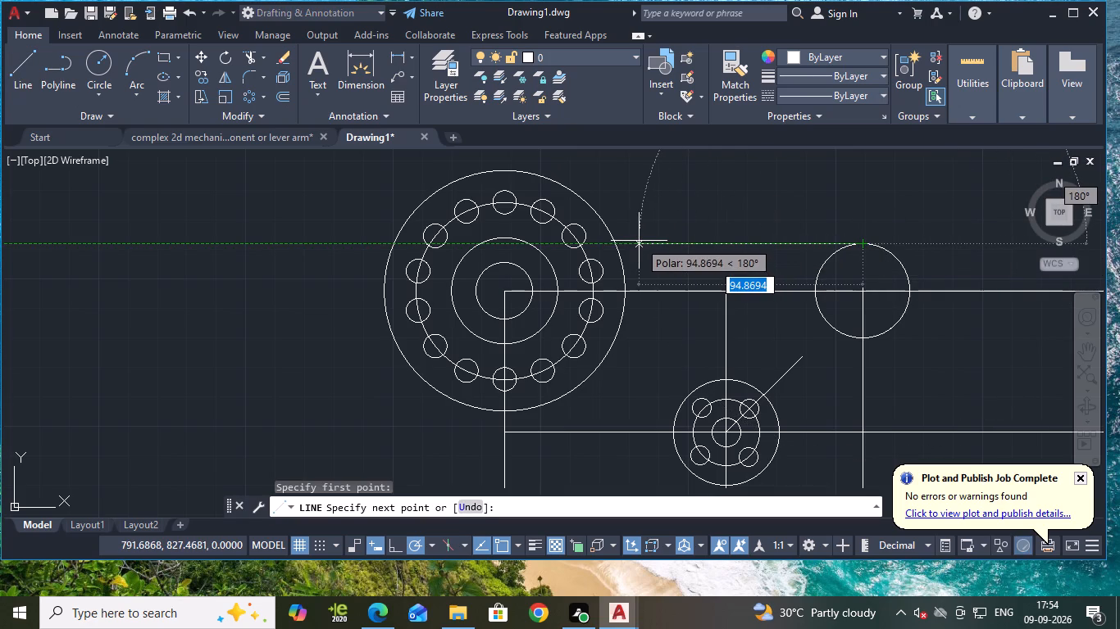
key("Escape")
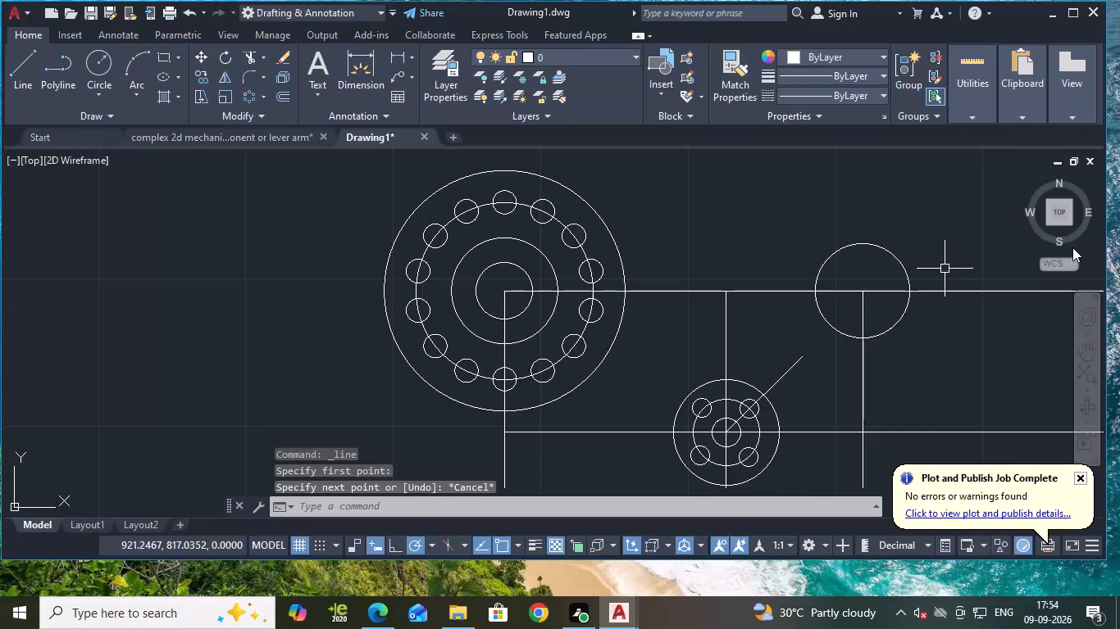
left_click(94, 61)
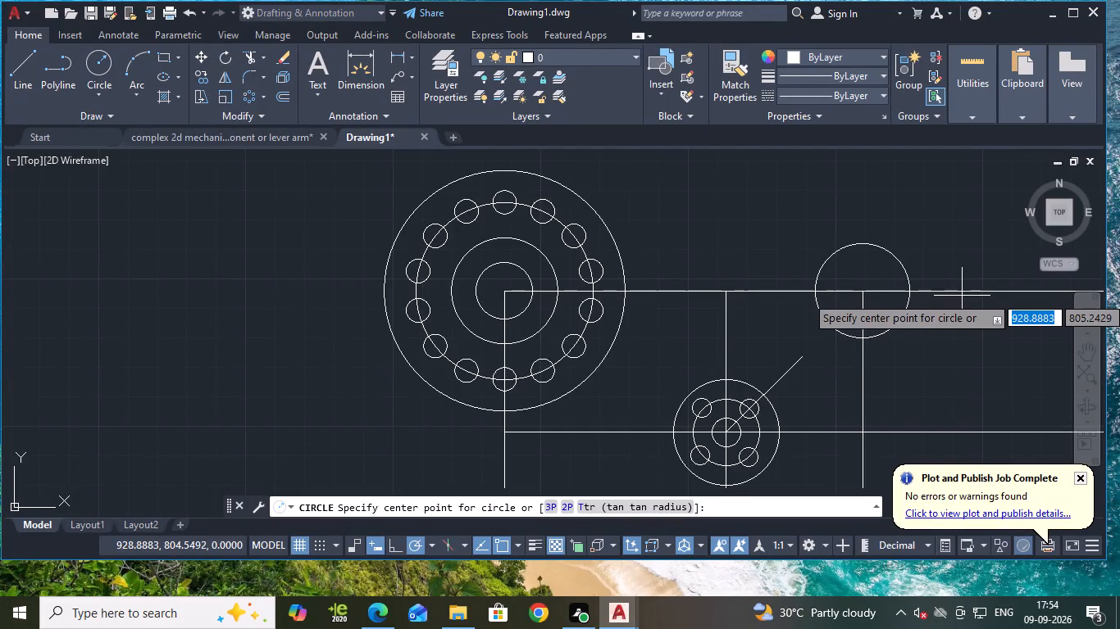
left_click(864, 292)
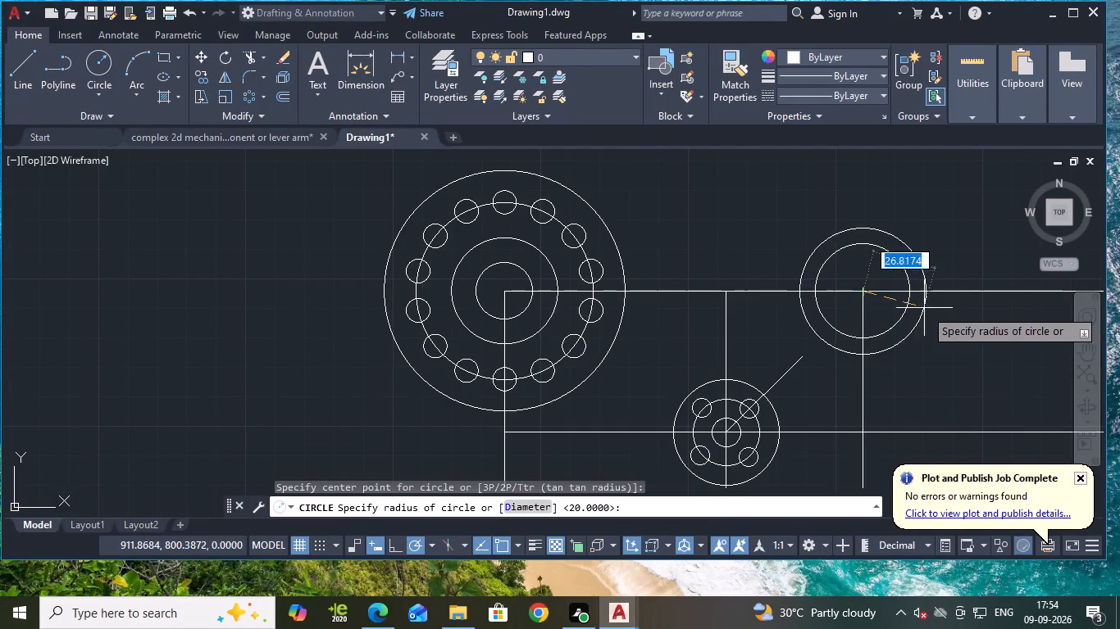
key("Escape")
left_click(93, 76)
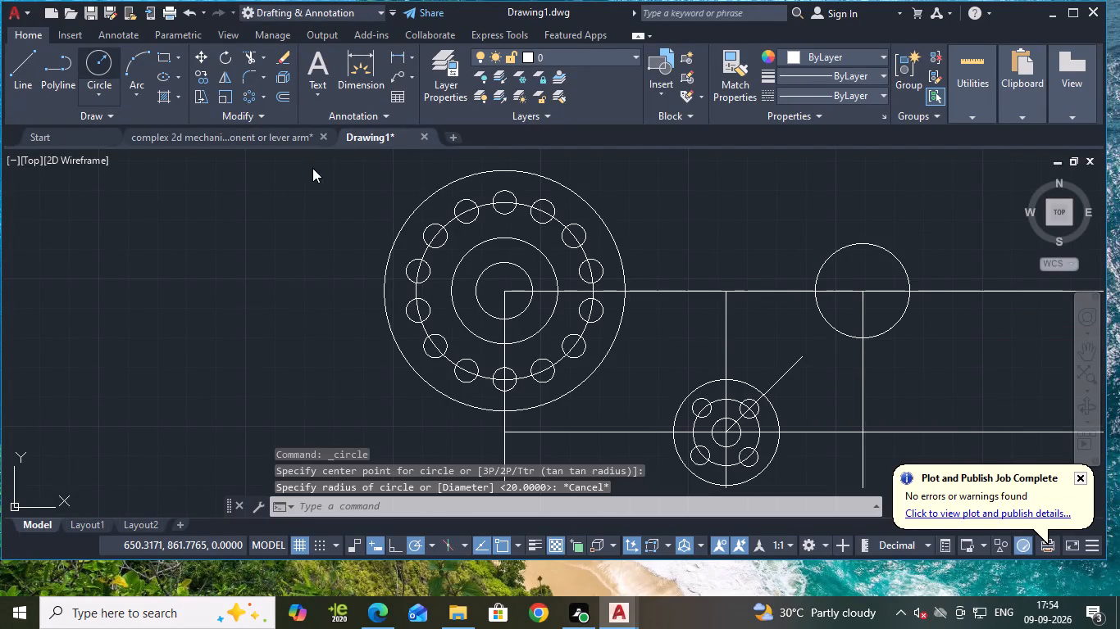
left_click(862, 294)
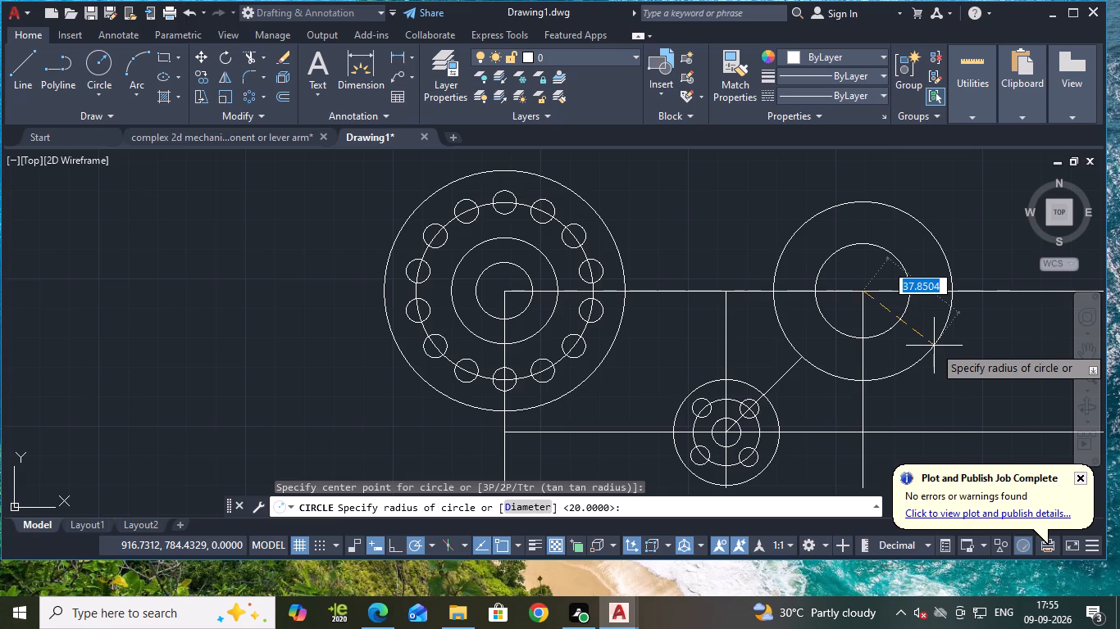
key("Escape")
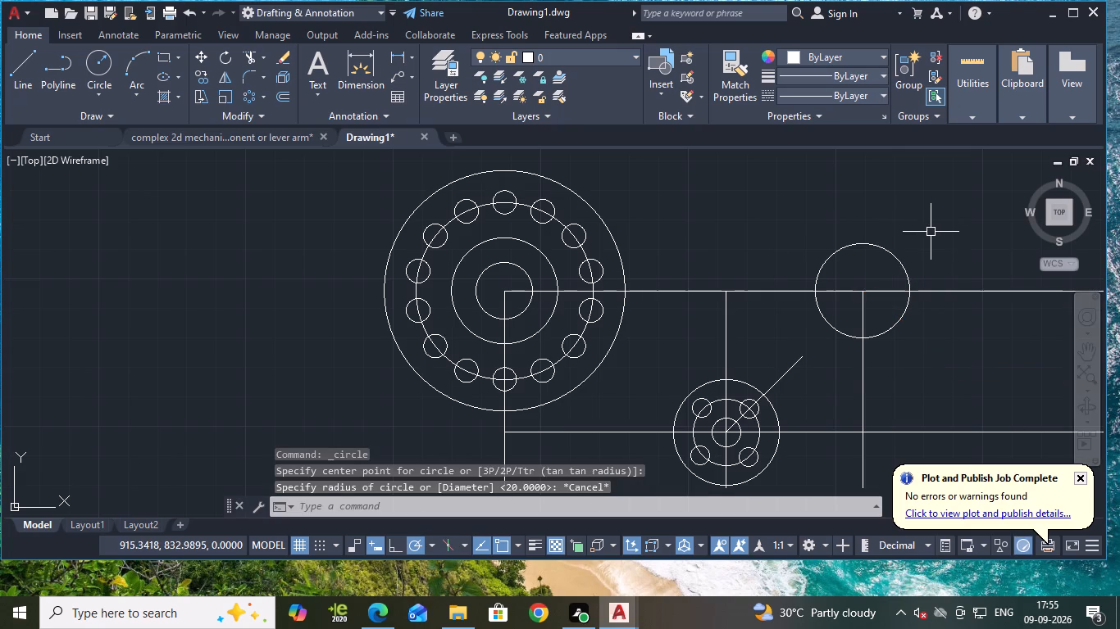
Draw a concentric outer circle of radius 35 at the third hub's centre.
left_click(104, 72)
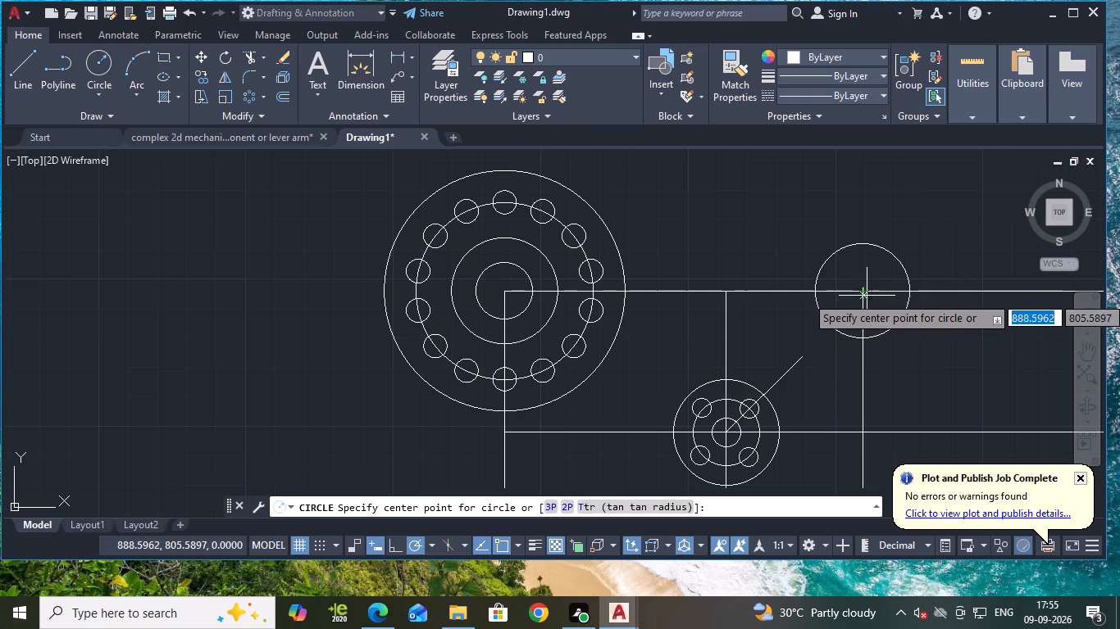
left_click(860, 292)
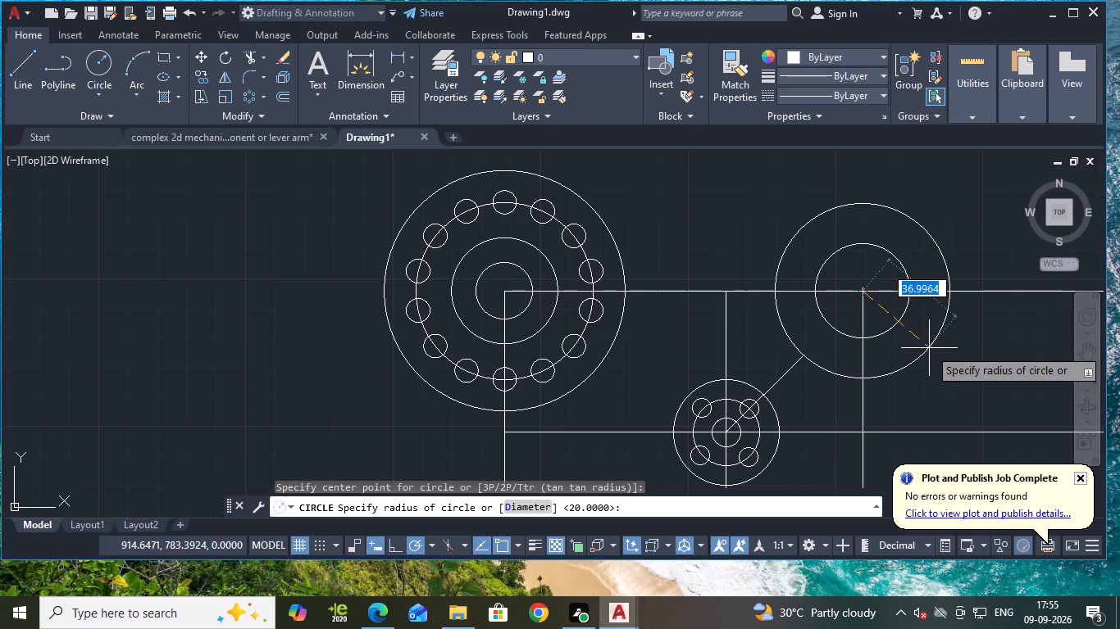
type("35")
key("Return")
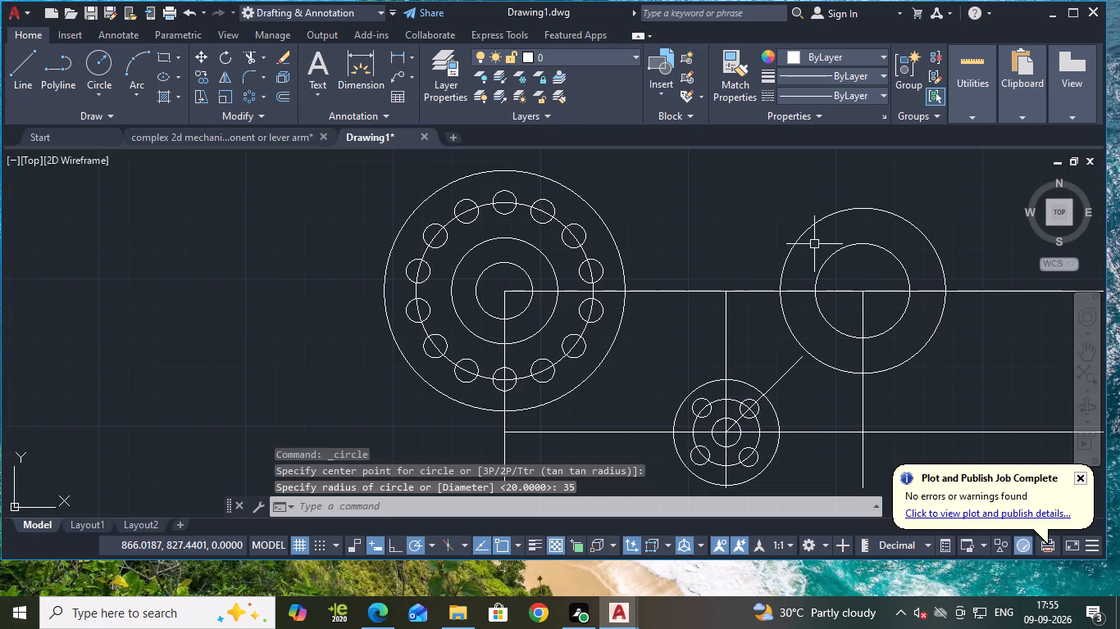
key("Escape")
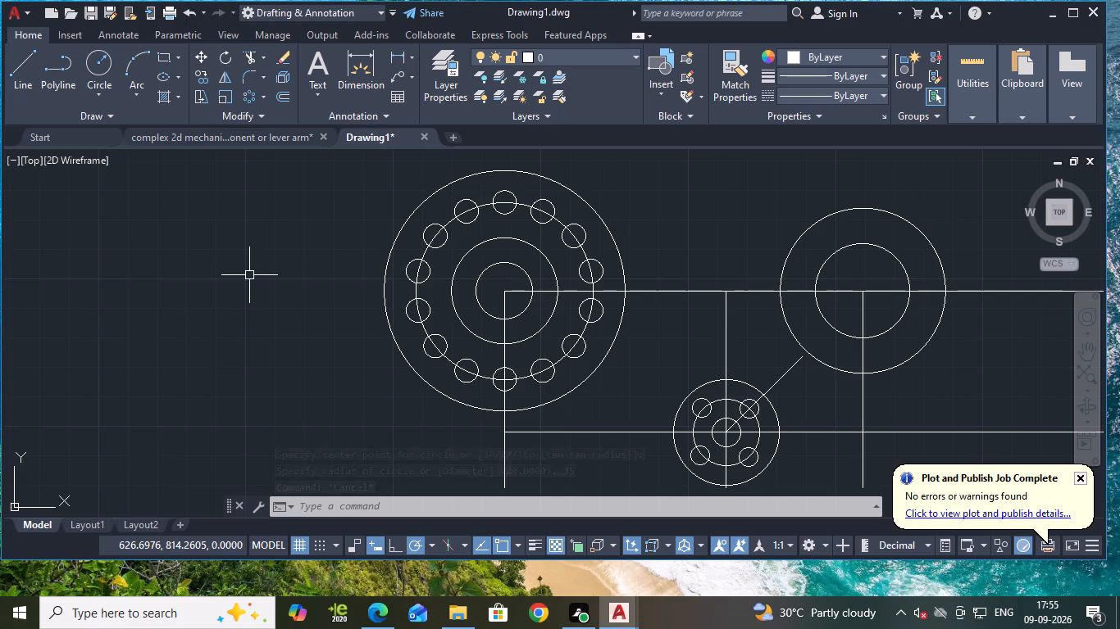
Save the drawing as "plate style mechanical component" in the 9-9-26 folder inside the Desktop's VAMSI folder.
key("ctrl+s")
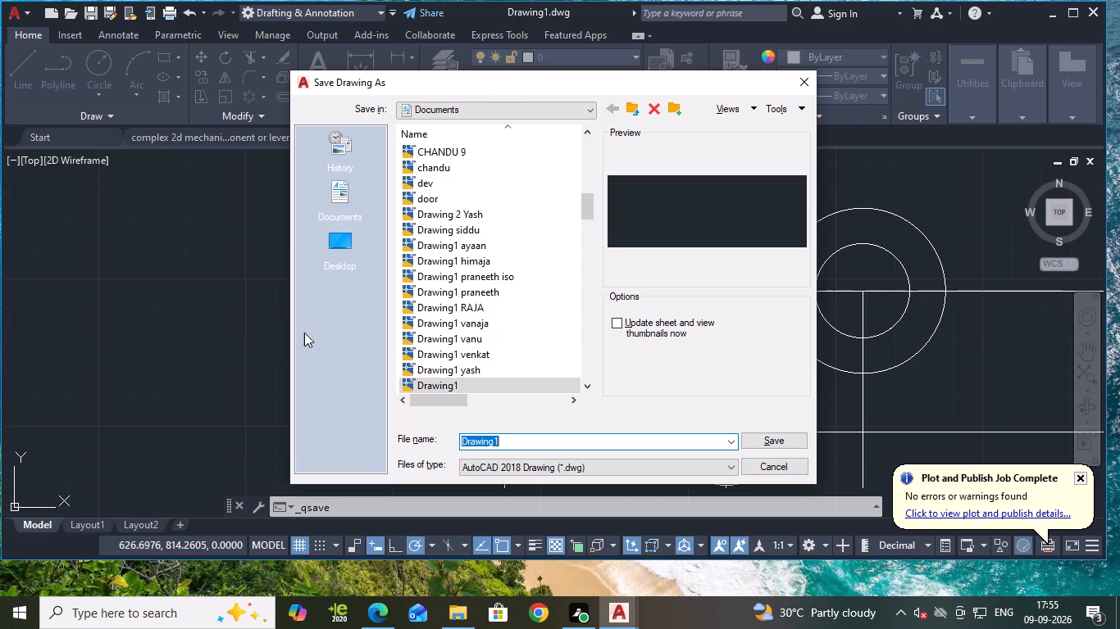
left_click(336, 249)
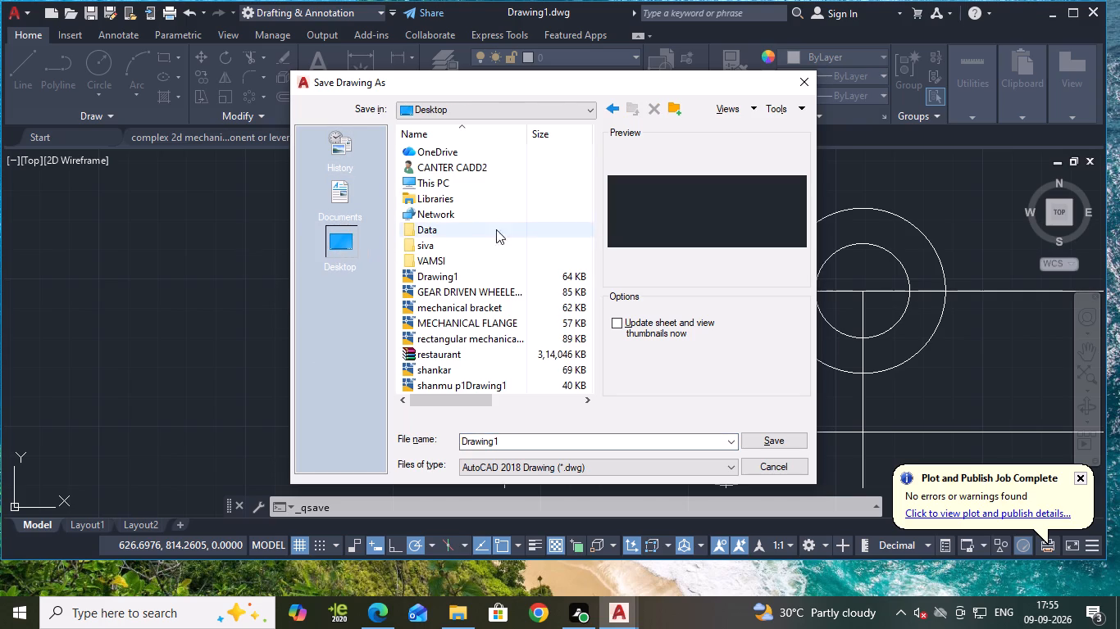
double_click(448, 255)
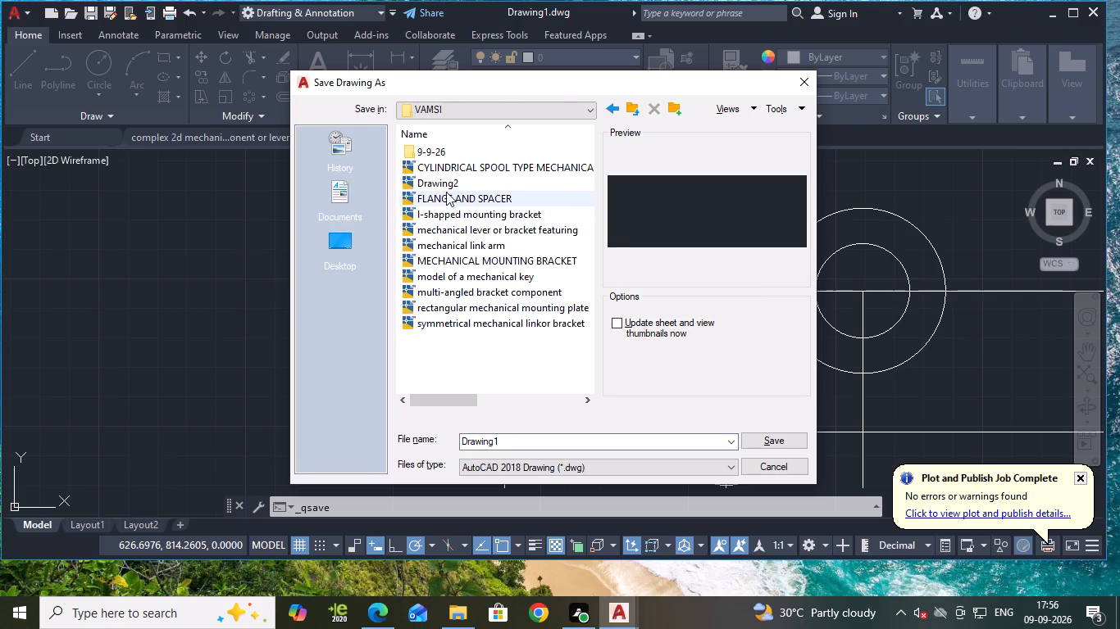
double_click(434, 147)
left_click_drag(573, 437, 534, 431)
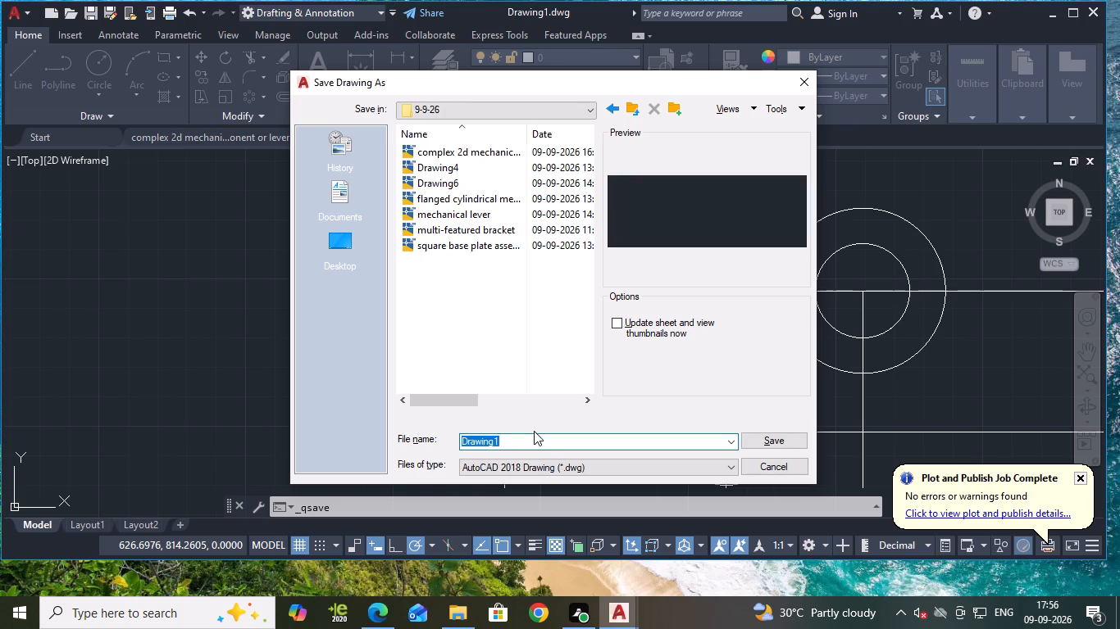
type("plate sty")
type("le")
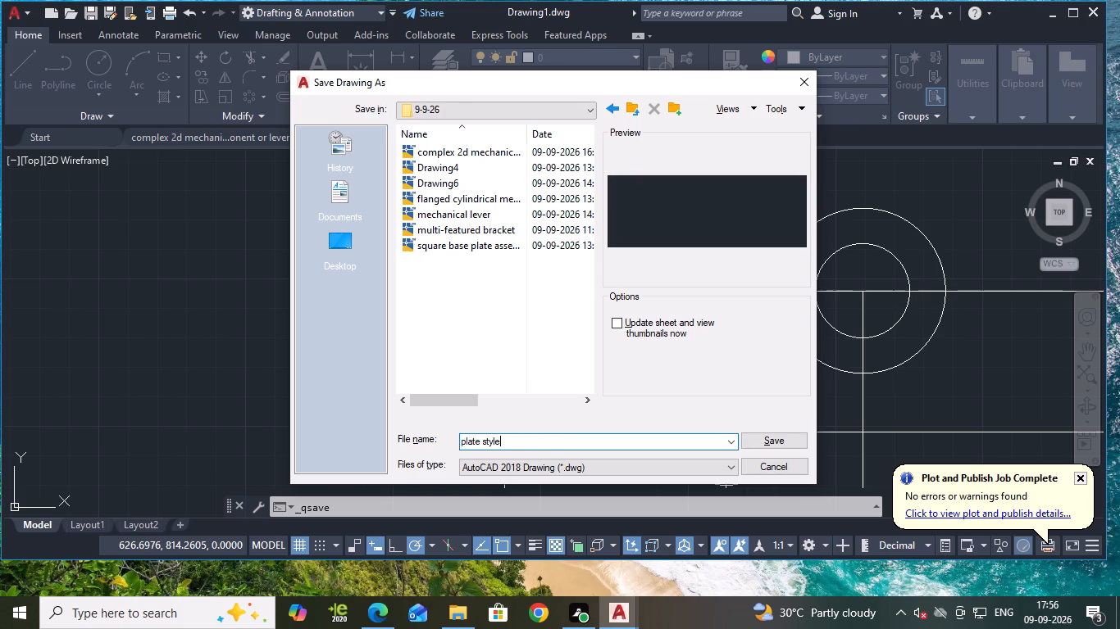
key("space")
type("mechan")
key("i")
key("c")
type("al c")
key("o")
key("m")
key("p")
type("onent")
key("Return")
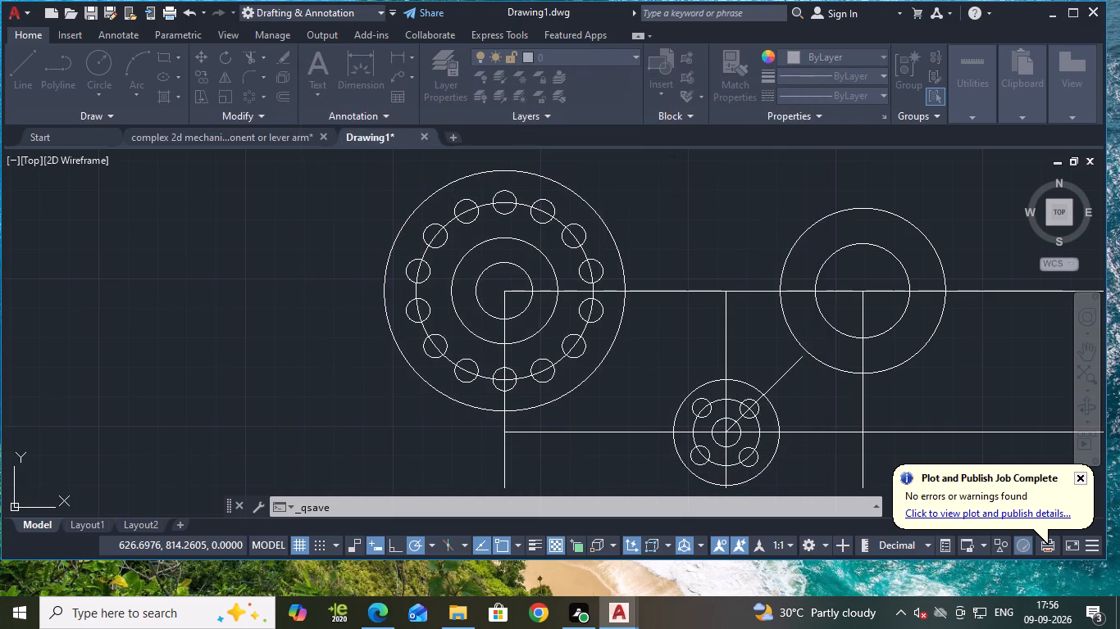
Draw a horizontal line from the topmost point of the third hub's outer circle to just inside the large hub's outer circle.
left_click(16, 66)
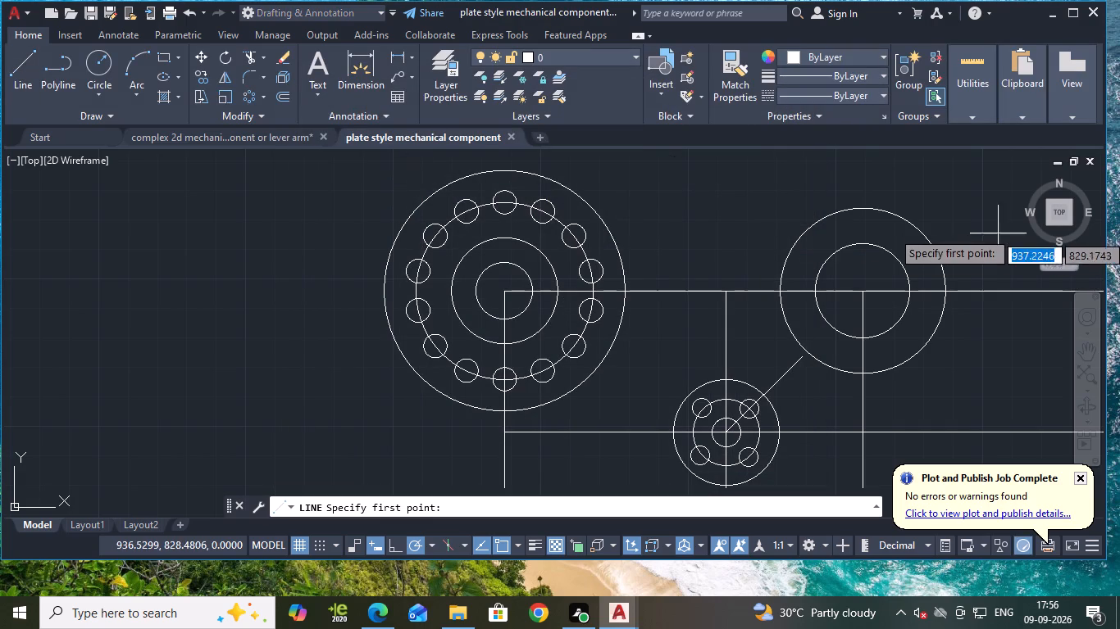
left_click(861, 210)
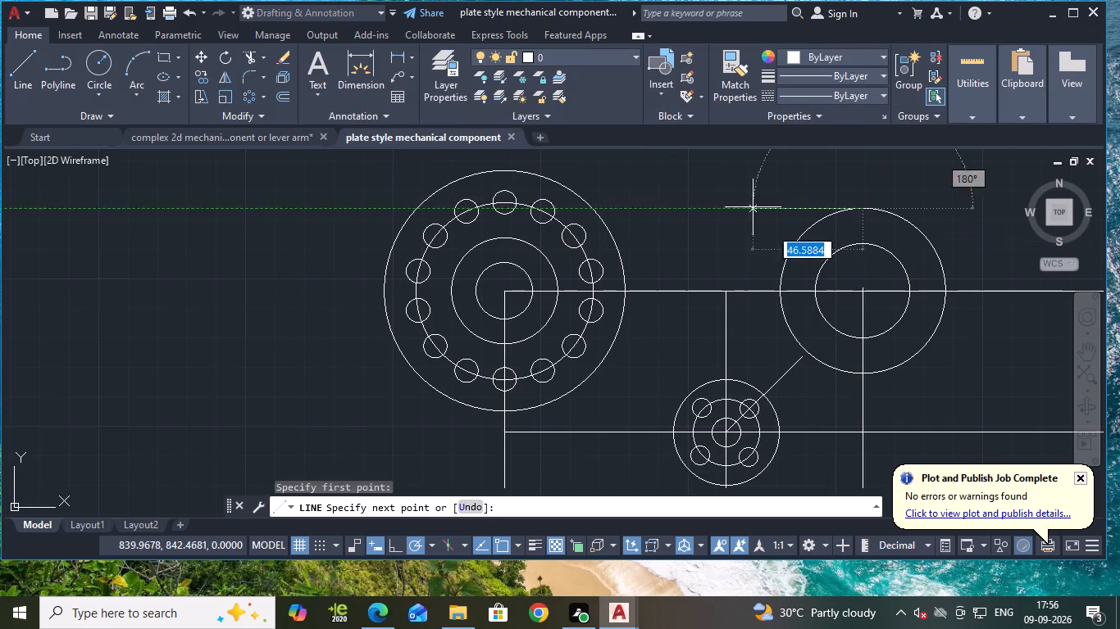
left_click(576, 206)
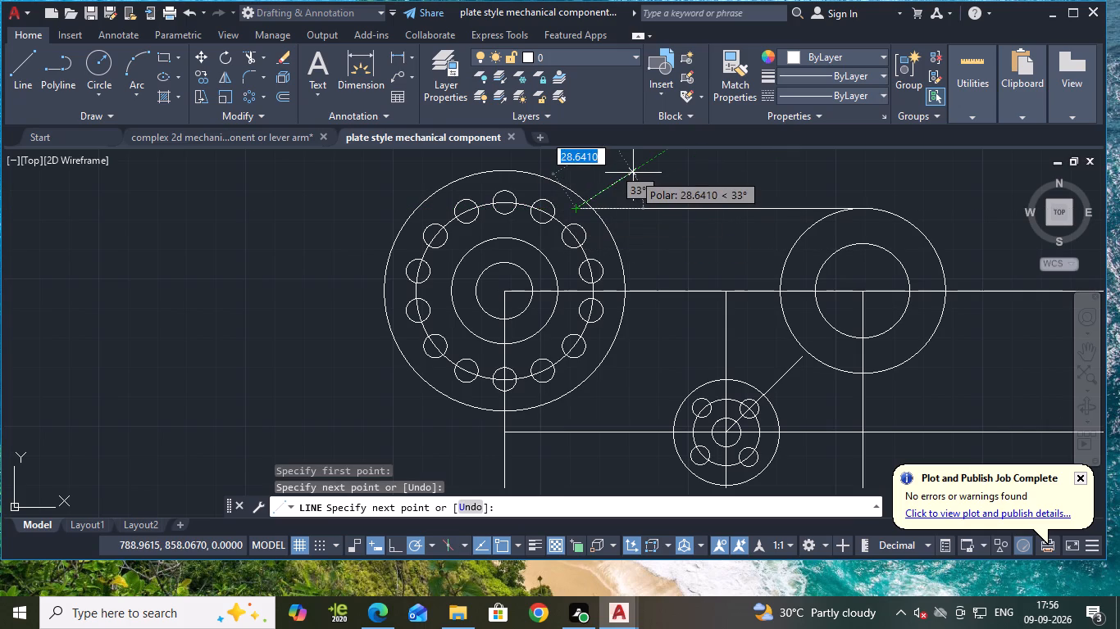
key("Escape")
Trim off the end of the upper horizontal line that lies inside the large hub's outer circle.
type("tr")
key("Return")
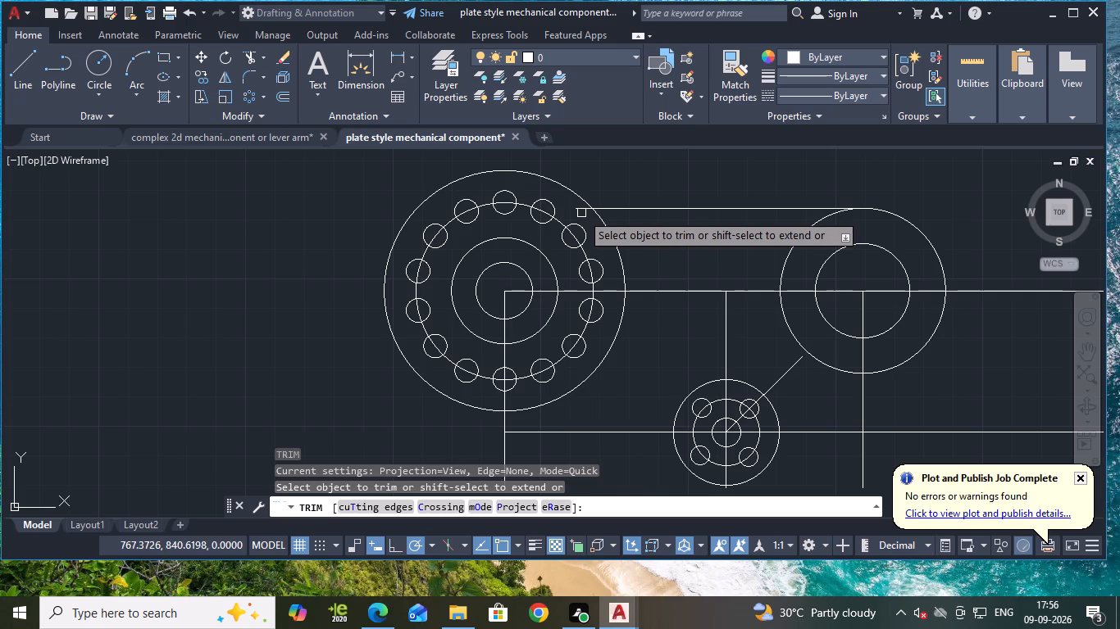
left_click(581, 209)
key("Escape")
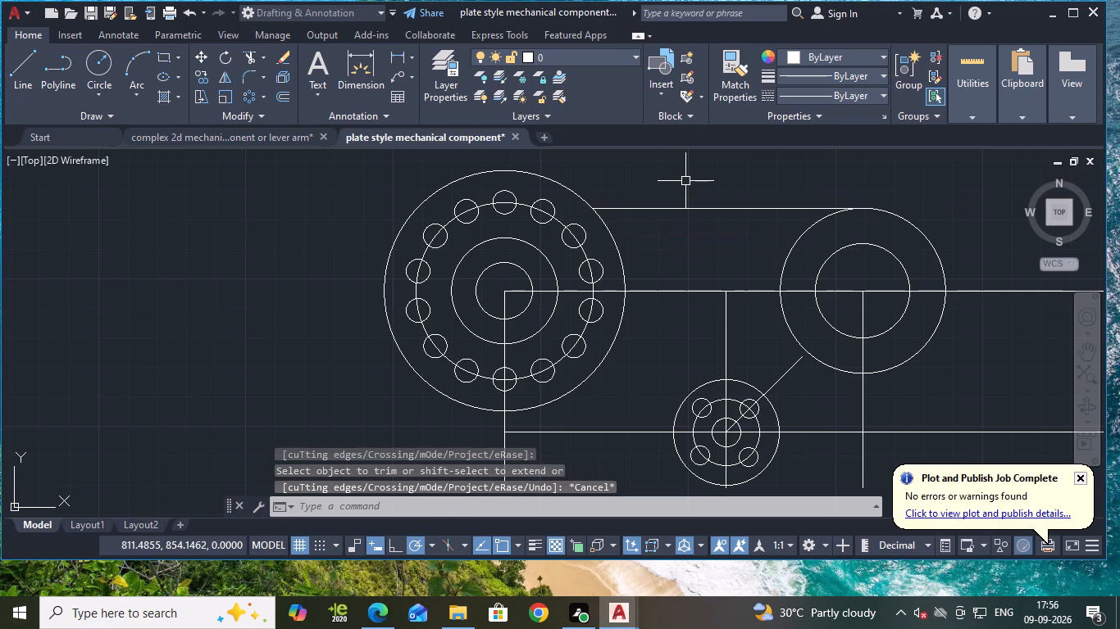
Fillet the corner between the upper horizontal line and the large hub's outer circle with radius 12.
key("f")
key("Return")
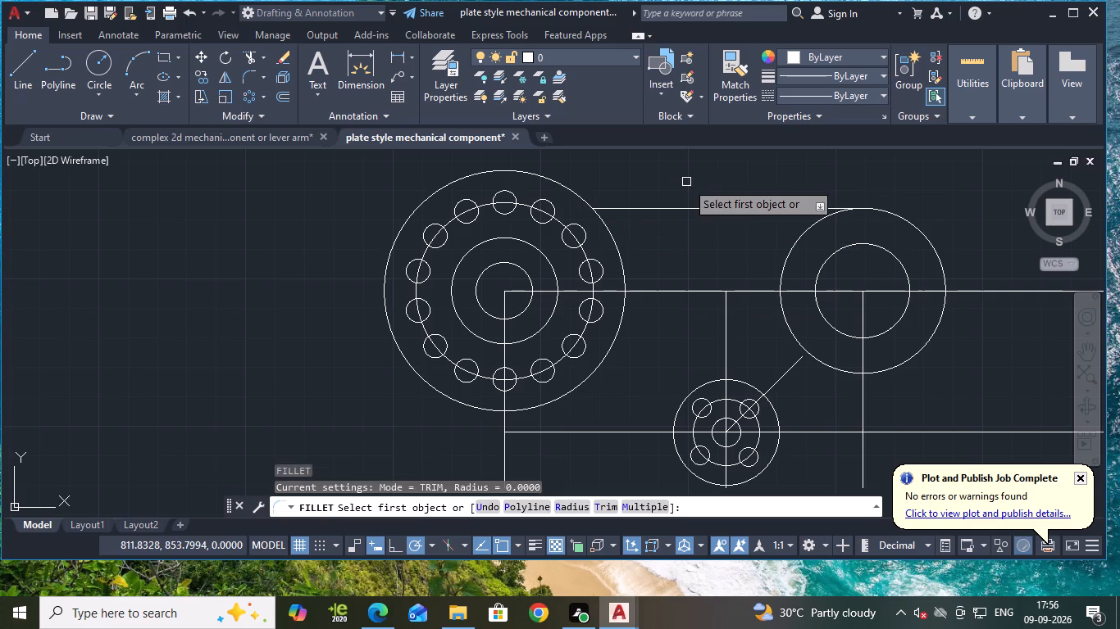
key("r")
key("Return")
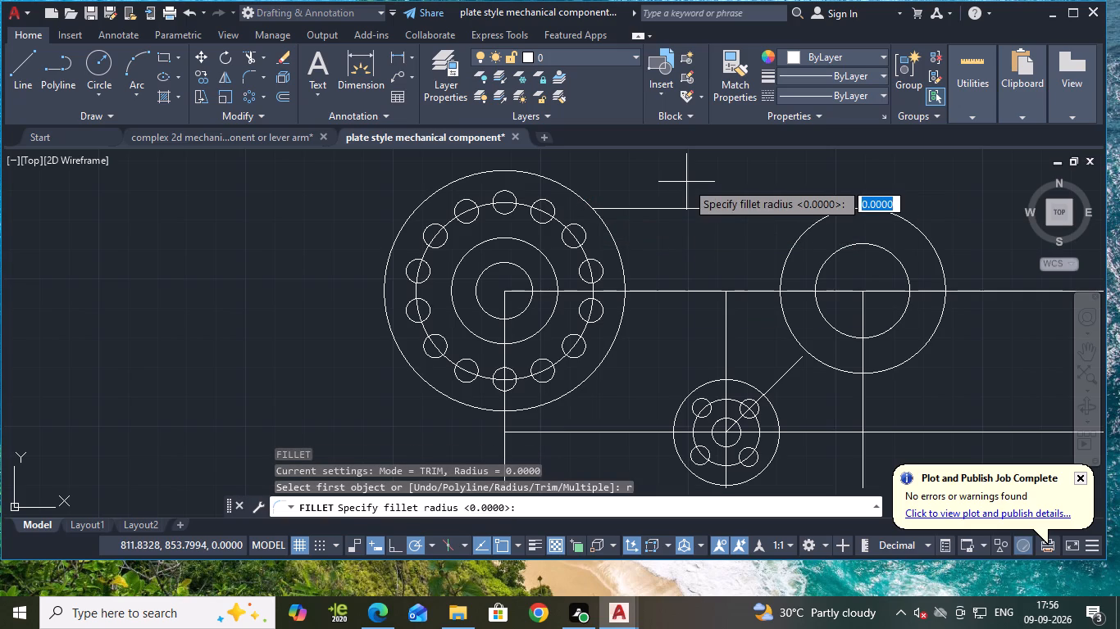
type("12")
key("Return")
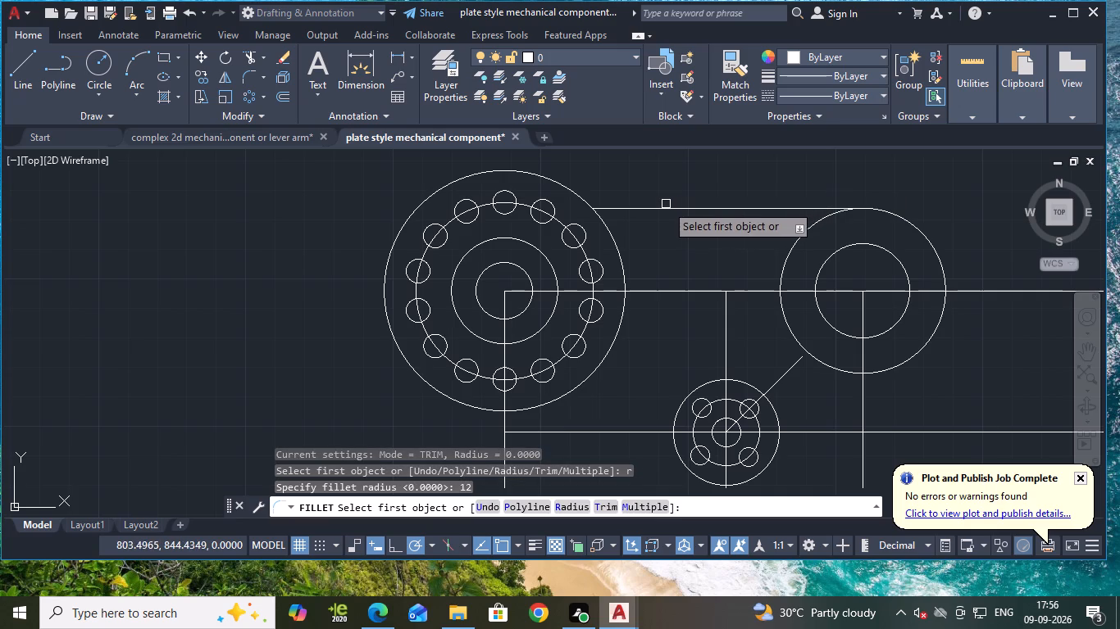
left_click(663, 207)
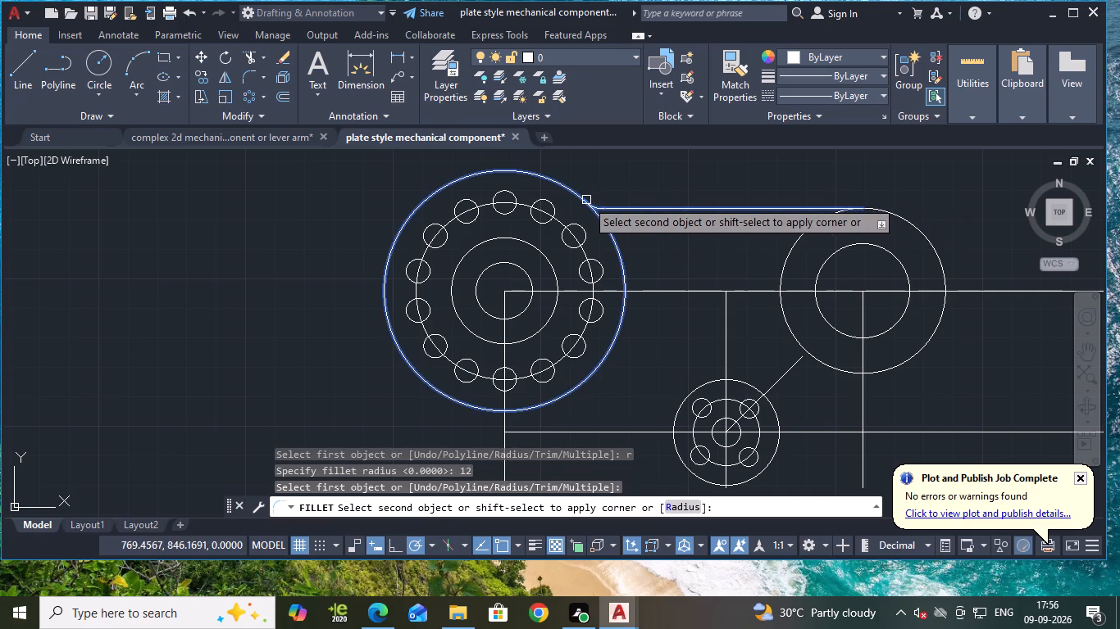
left_click(583, 201)
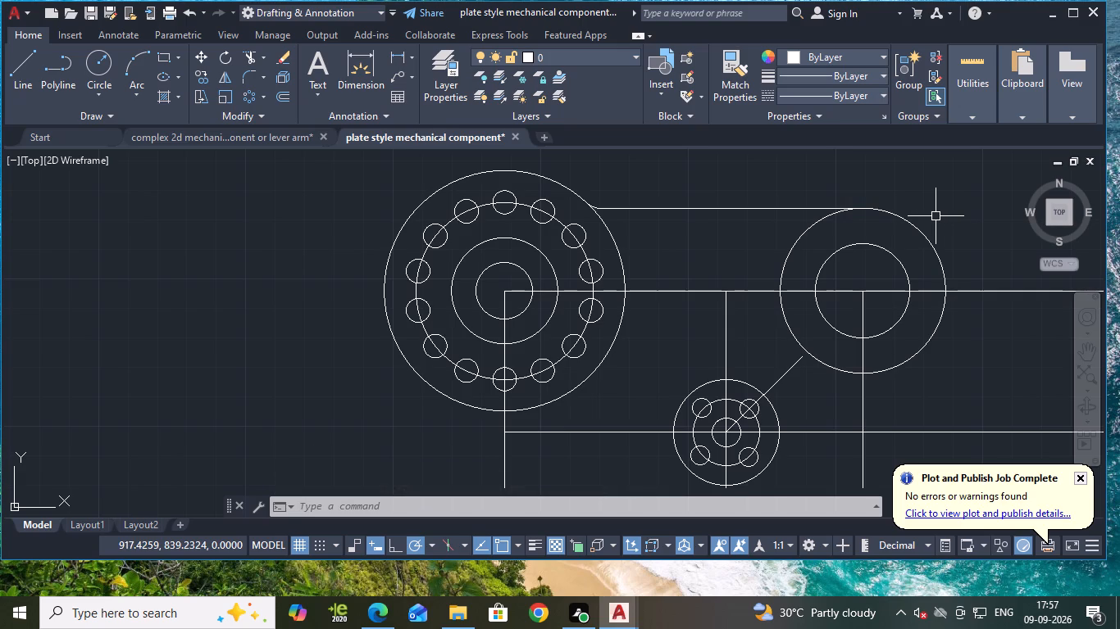
Offset the third hub's vertical centreline by 20, on the side away from the large hub.
middle_click_drag(948, 222, 910, 219)
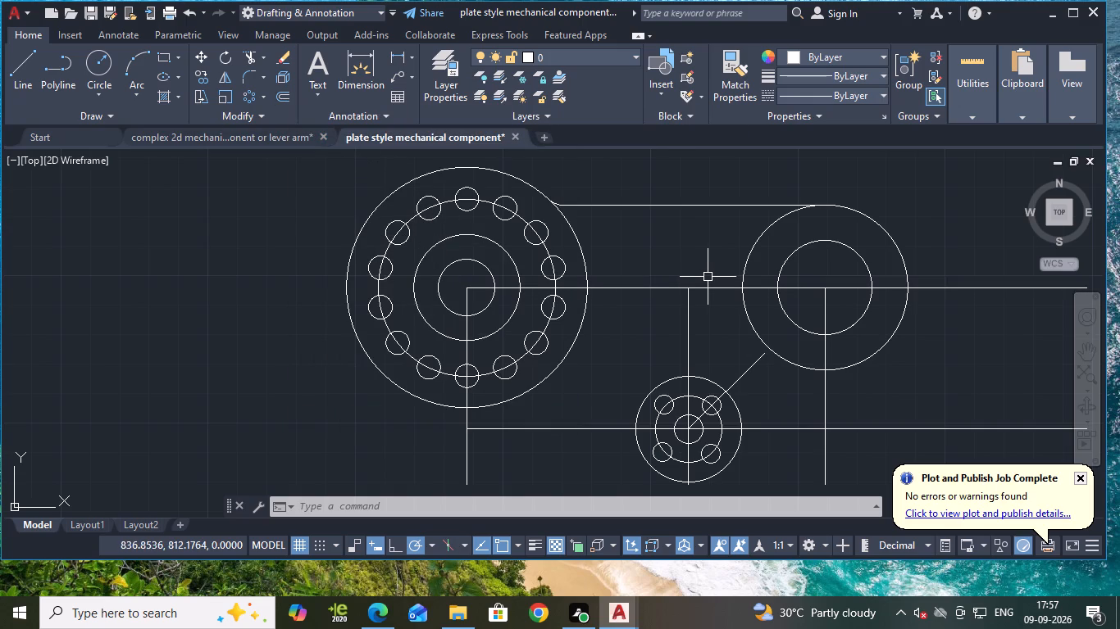
middle_click_drag(934, 378, 893, 363)
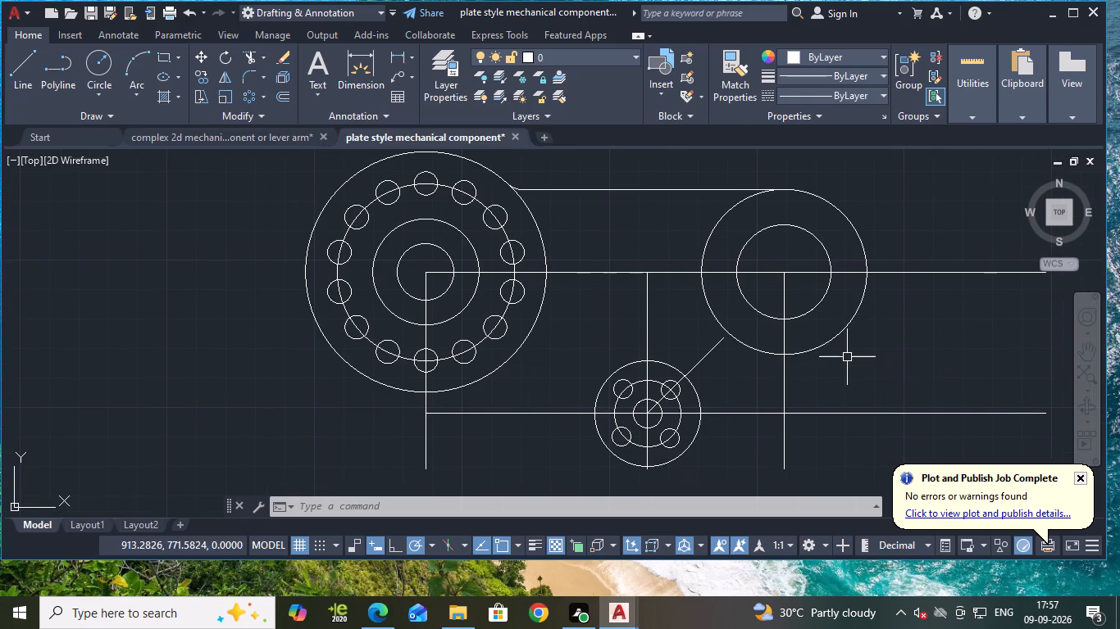
key("Escape")
key("o")
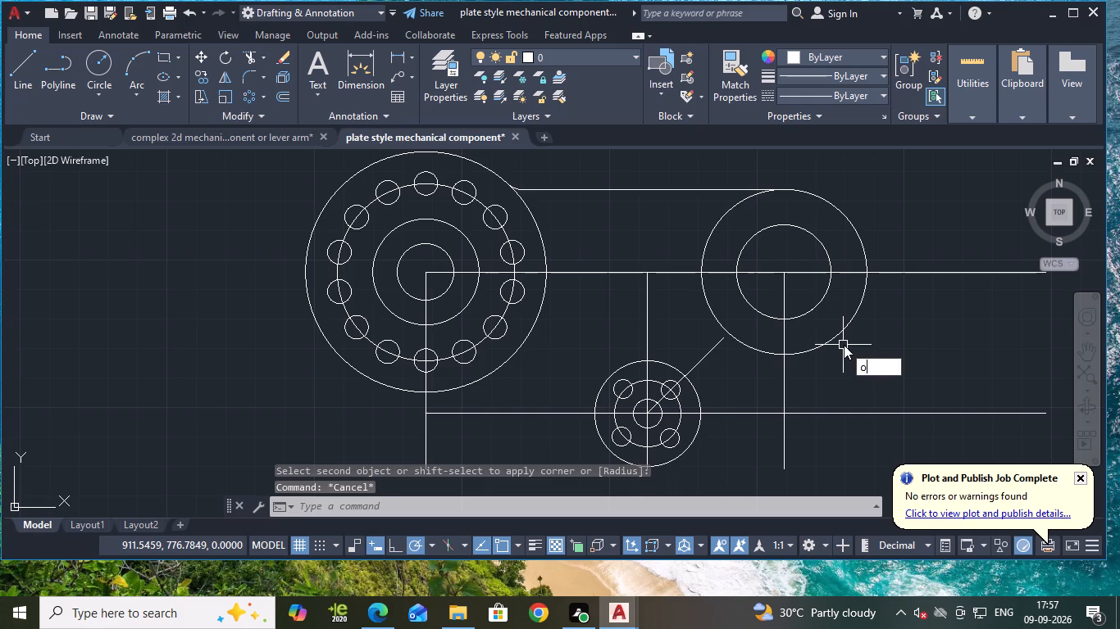
key("Return")
key("Return")
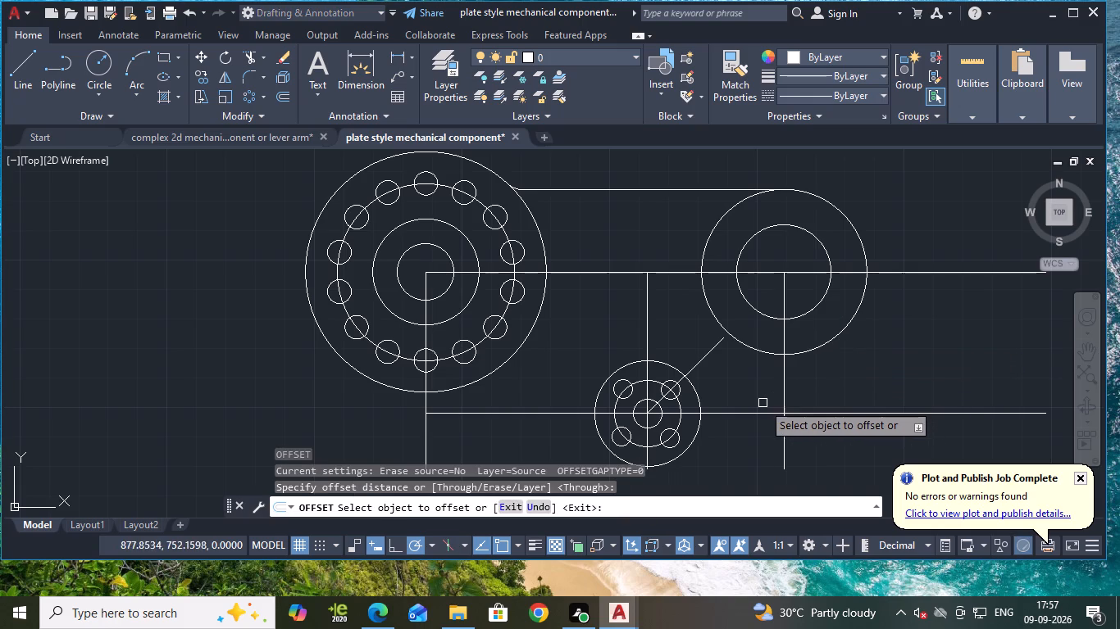
left_click(783, 404)
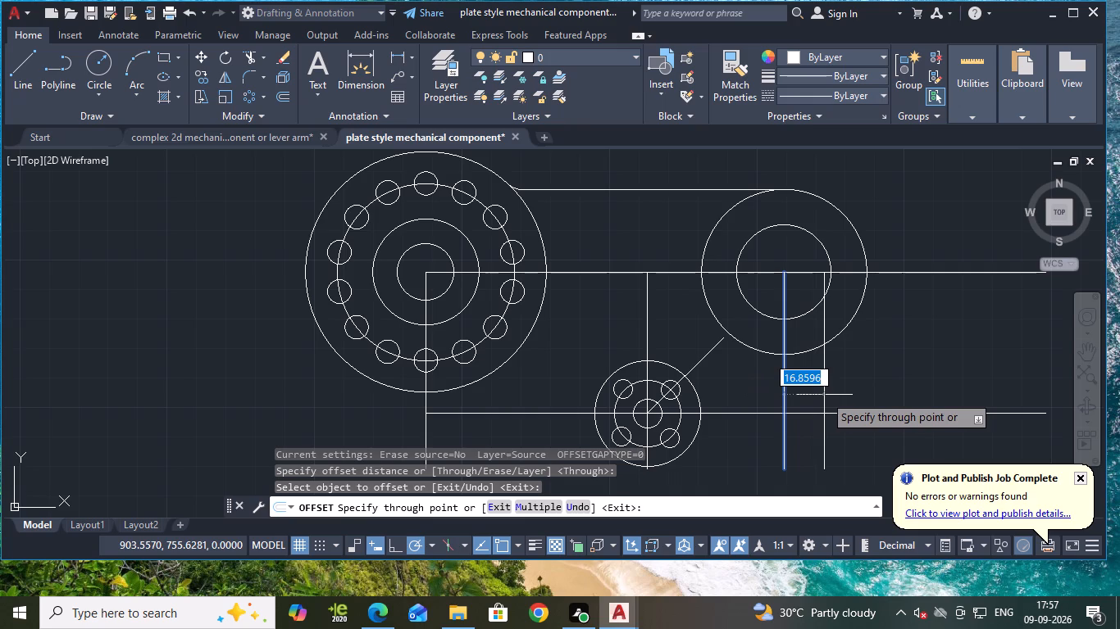
type("20")
key("Return")
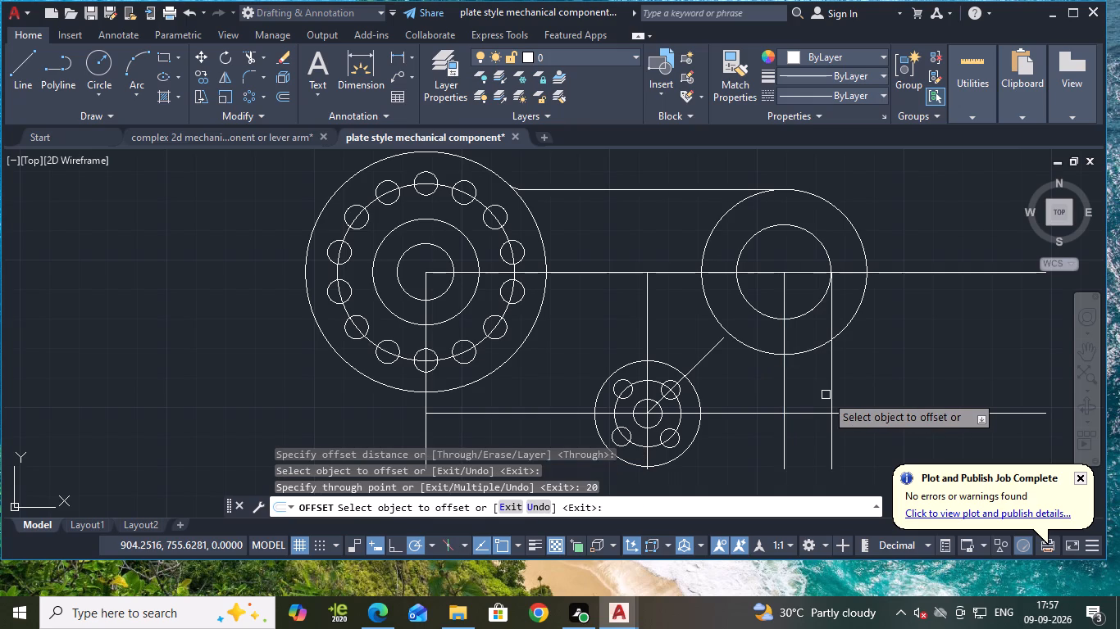
Offset the horizontal centreline shared by the large and third hubs downward by 30.
left_click(911, 270)
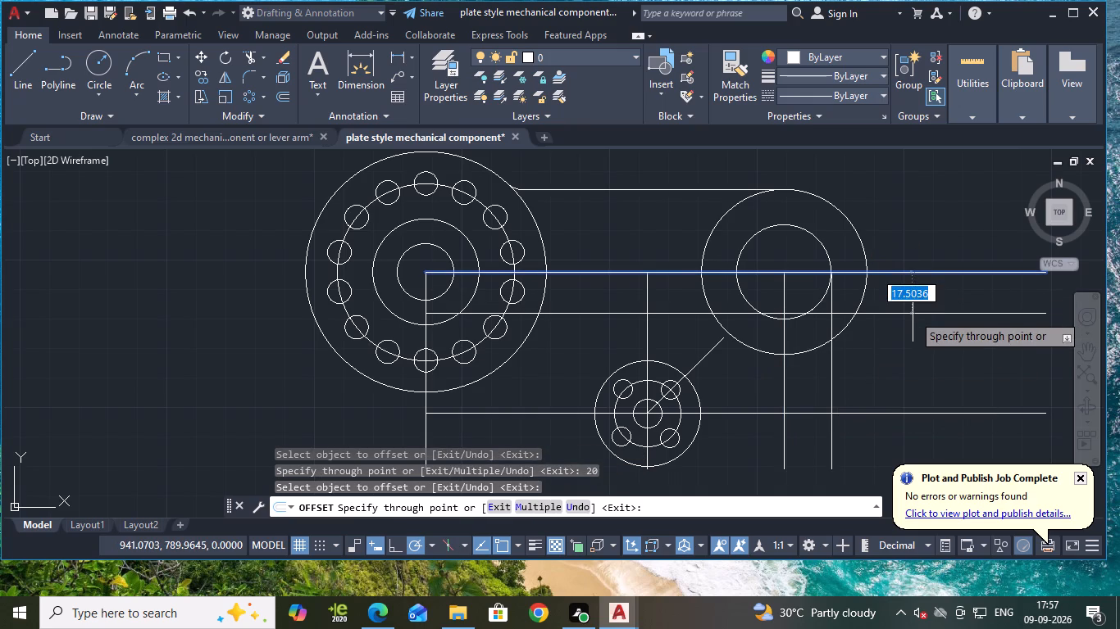
type("30")
key("Return")
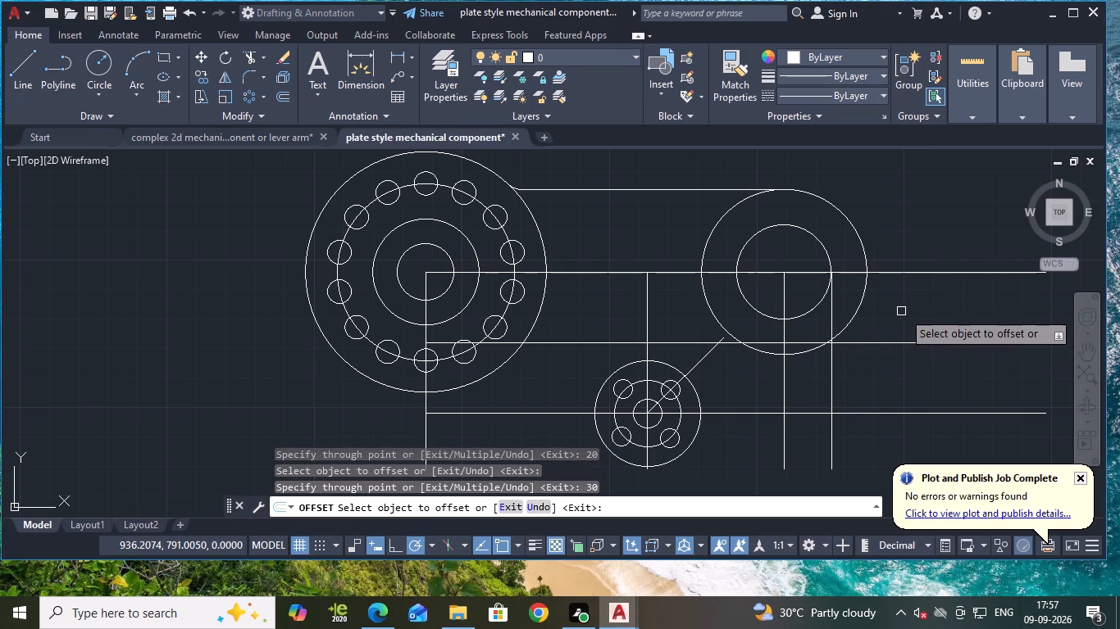
key("Escape")
Draw a circle of diameter 14 where the 20-offset vertical line meets the 30-offset horizontal line.
scroll(876, 313, "up", 2)
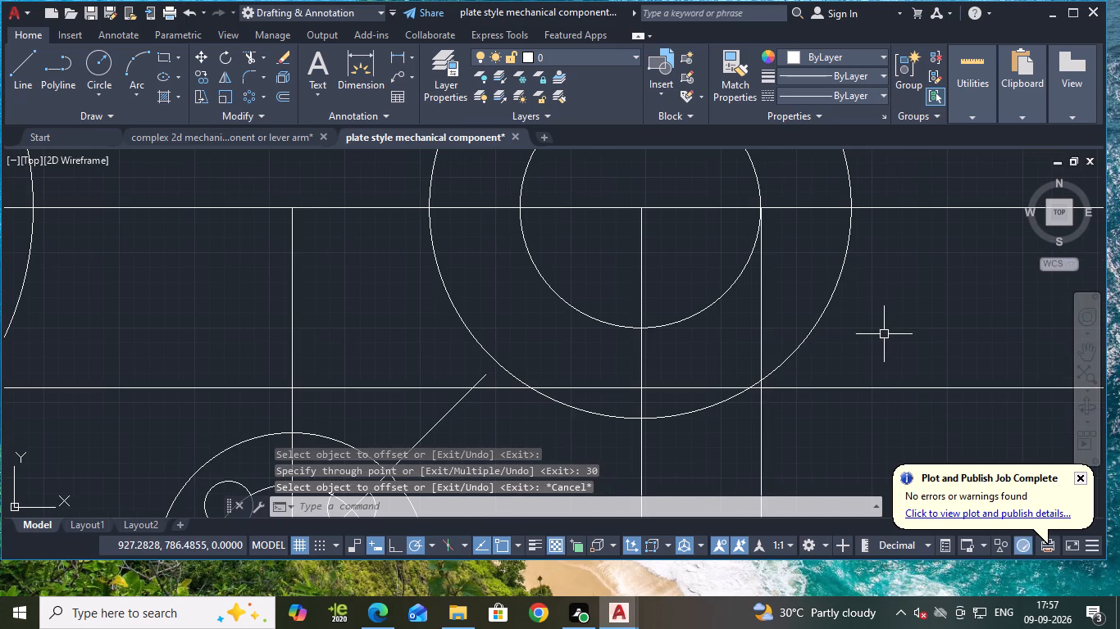
left_click(89, 63)
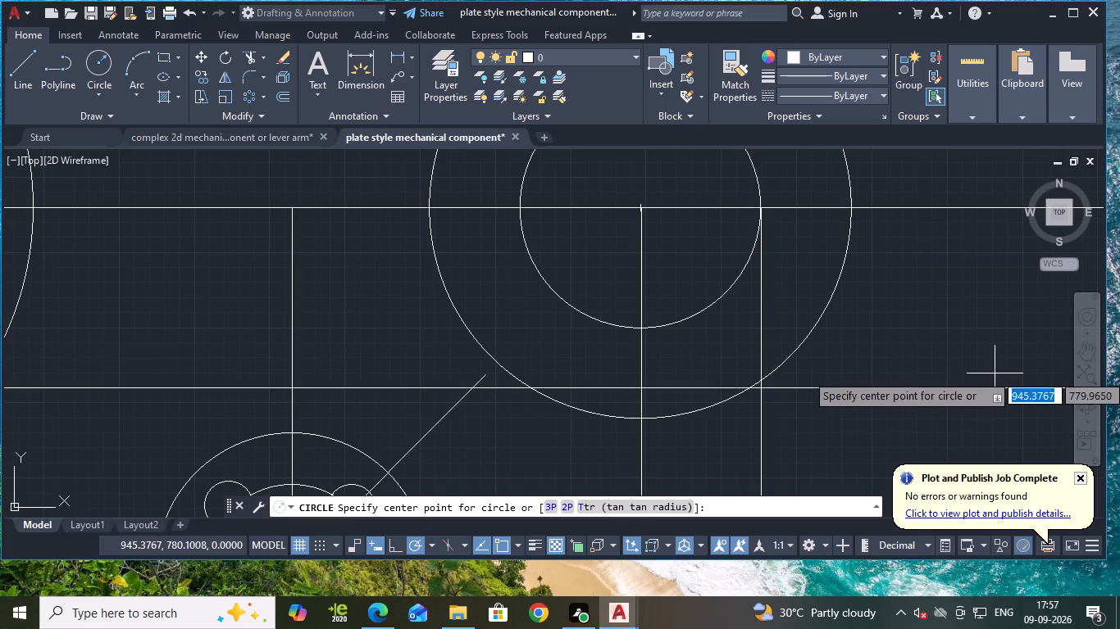
left_click(763, 391)
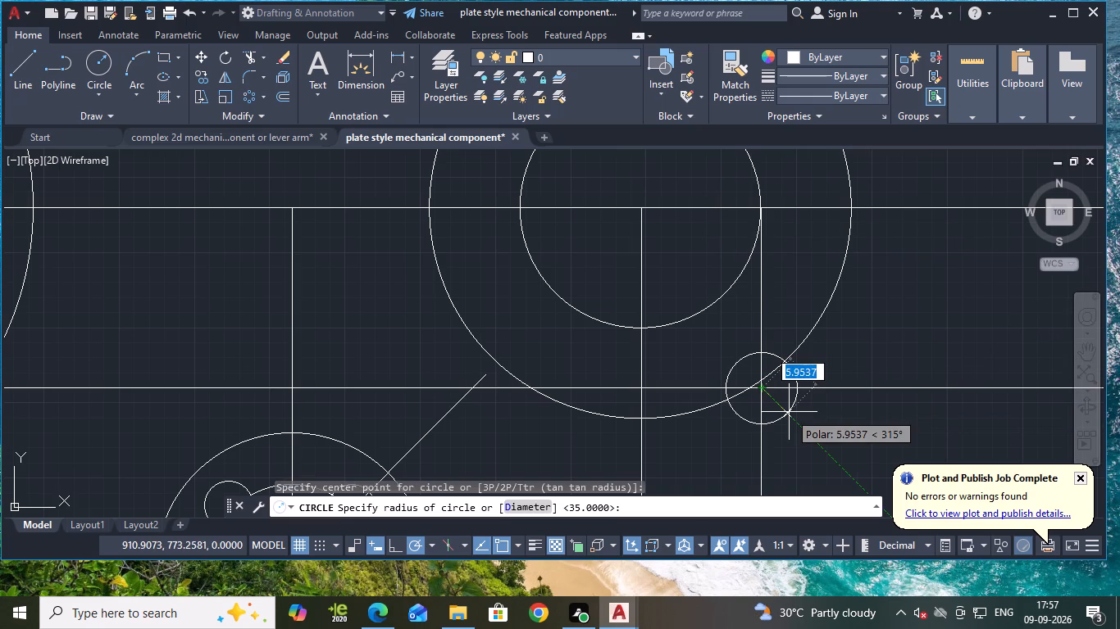
key("d")
key("Return")
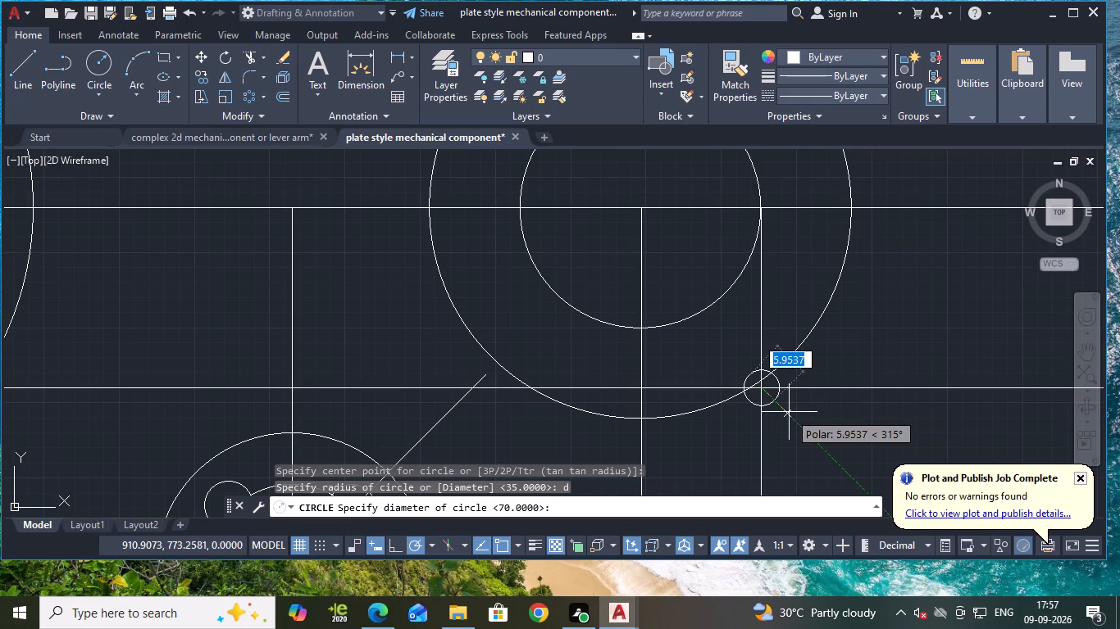
type("14")
key("Return")
scroll(796, 396, "down", 3)
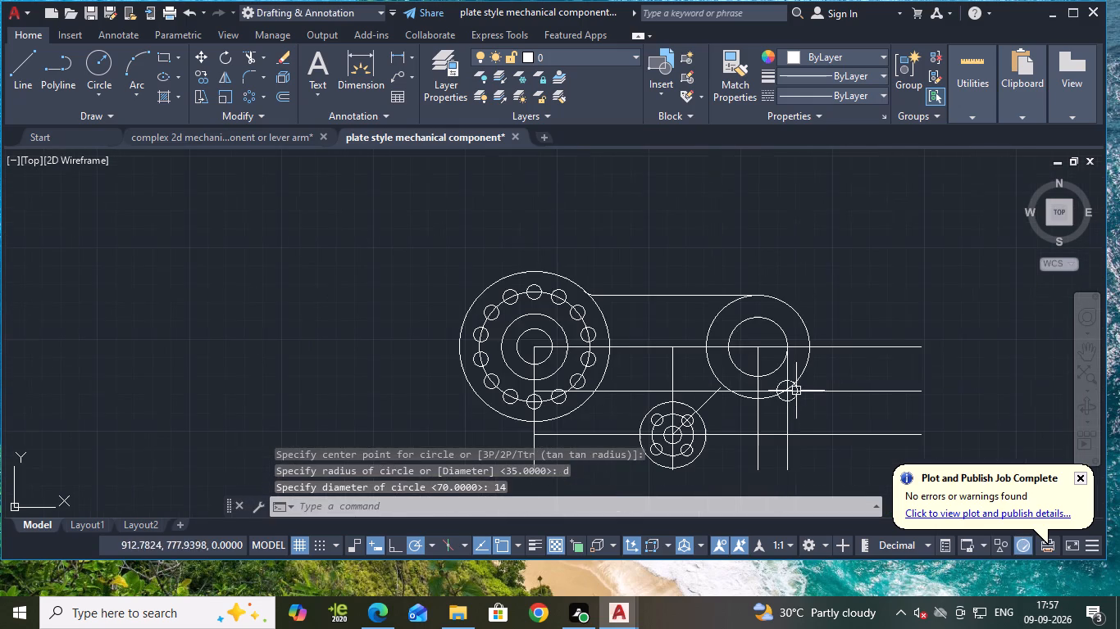
Draw a concentric circle of radius 15 around the diameter 14 circle.
scroll(905, 366, "up", 1)
middle_click(817, 382)
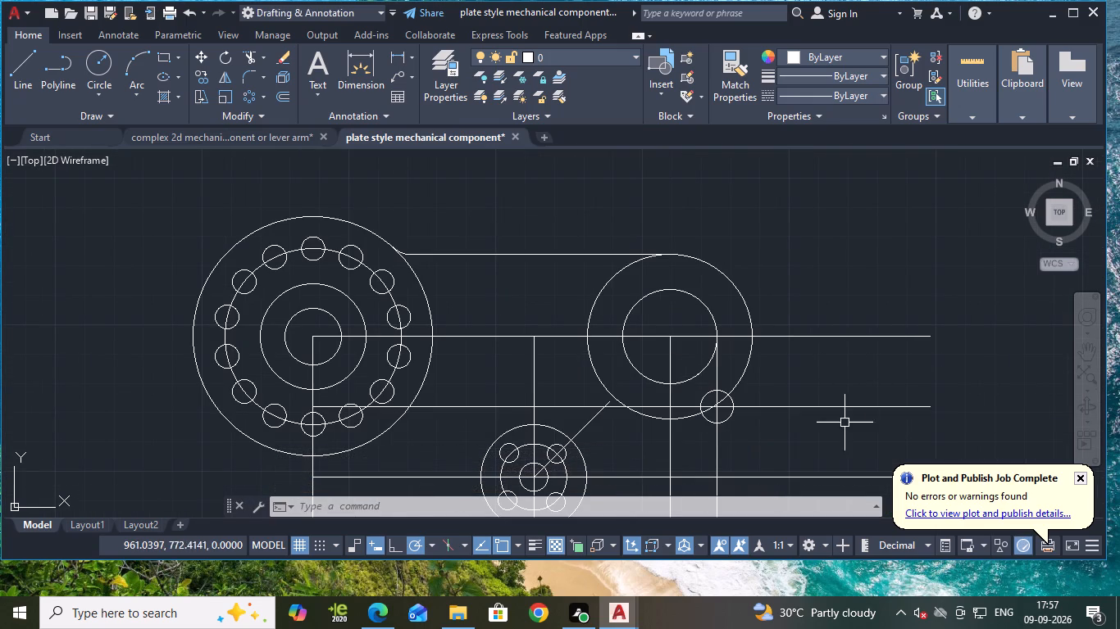
middle_click_drag(845, 427, 849, 332)
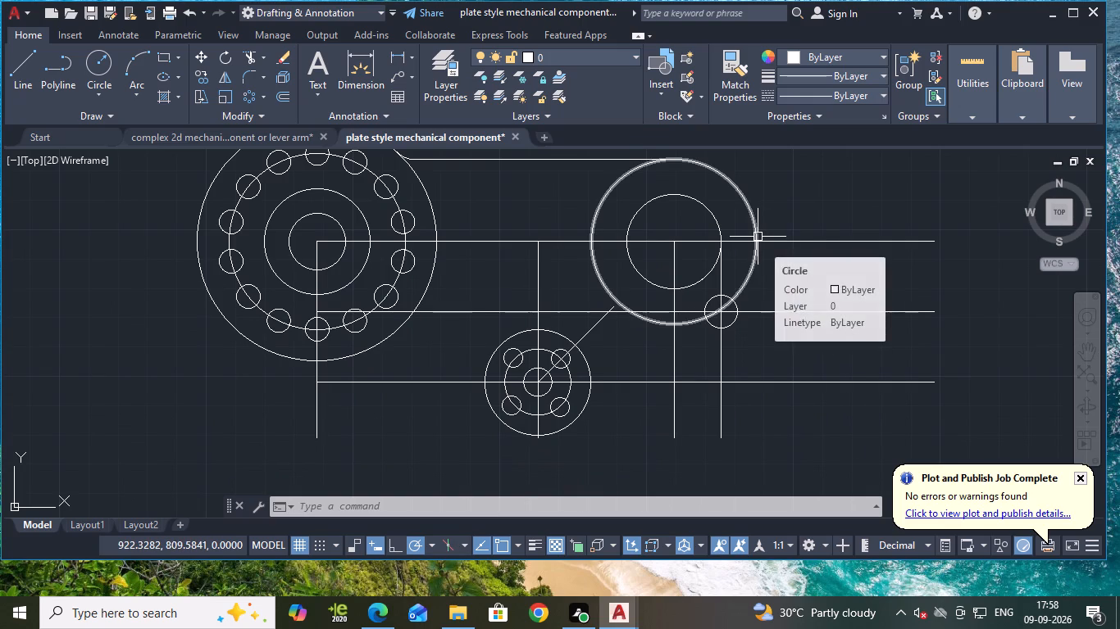
key("Escape")
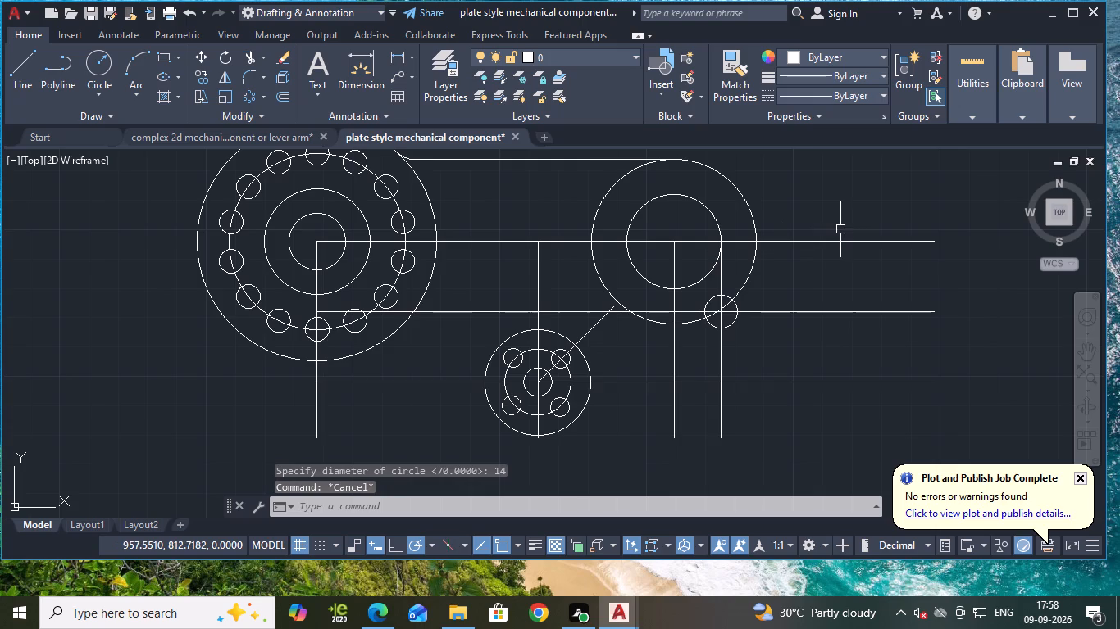
key("l")
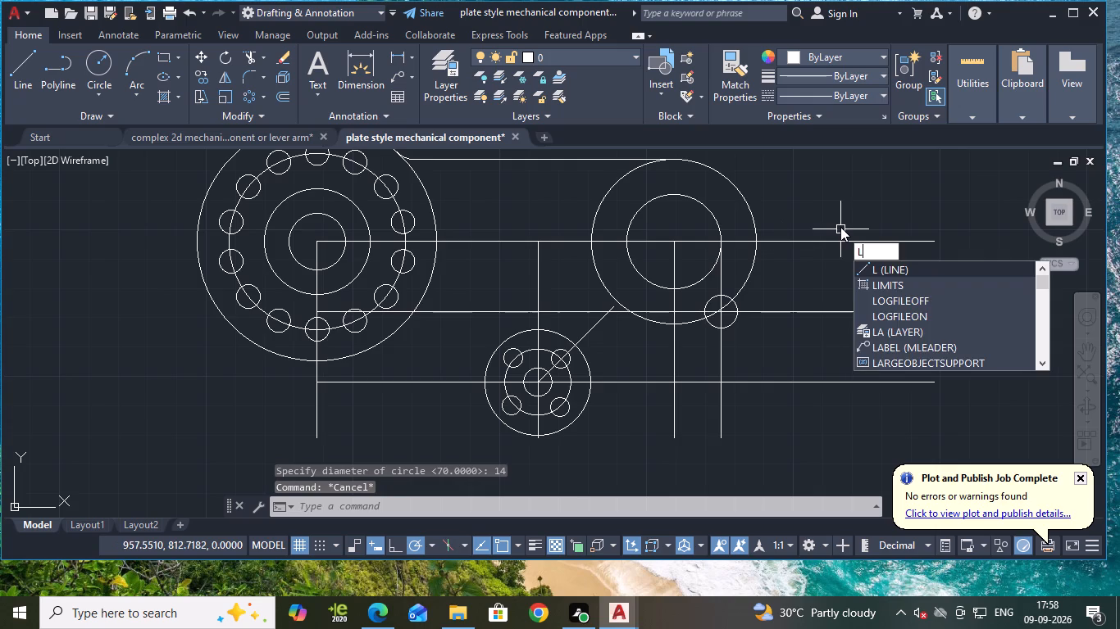
key("Escape")
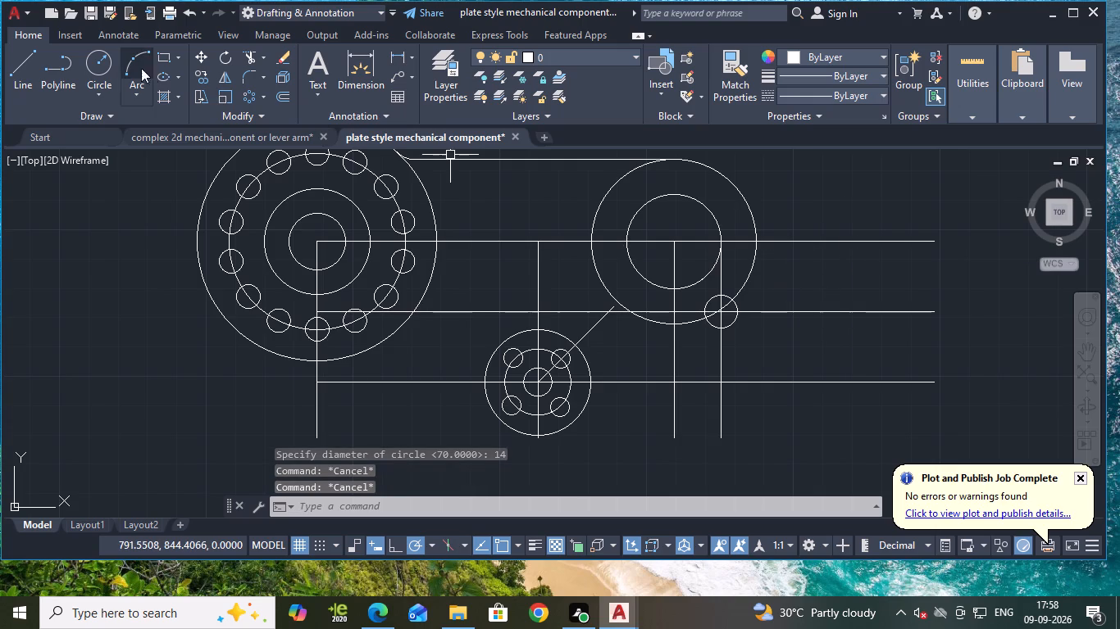
left_click(96, 65)
scroll(736, 308, "up", 3)
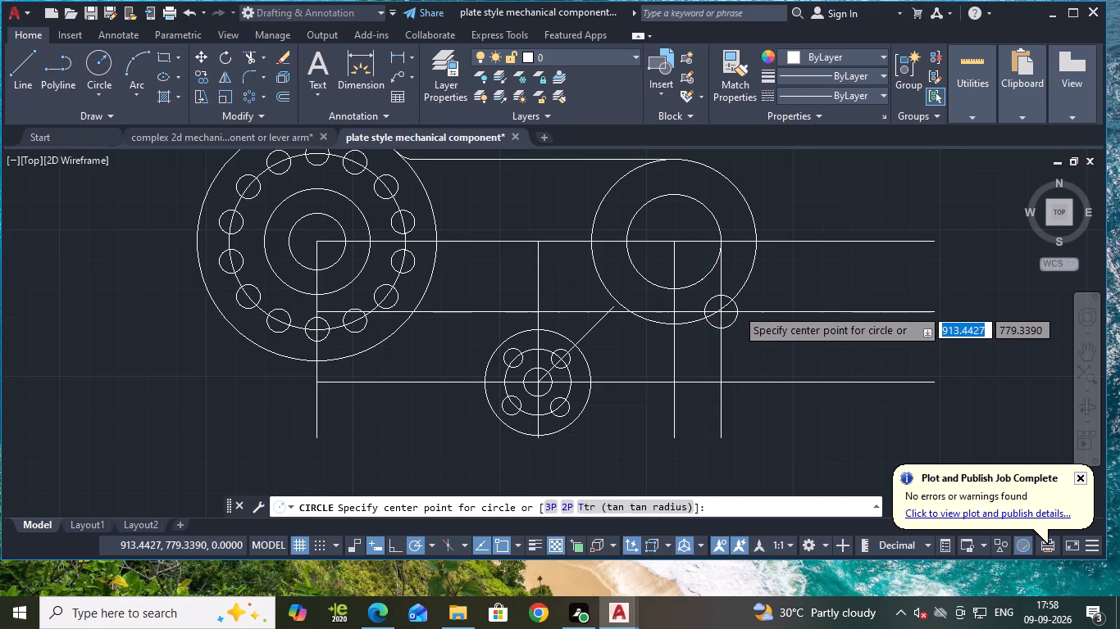
left_click(676, 322)
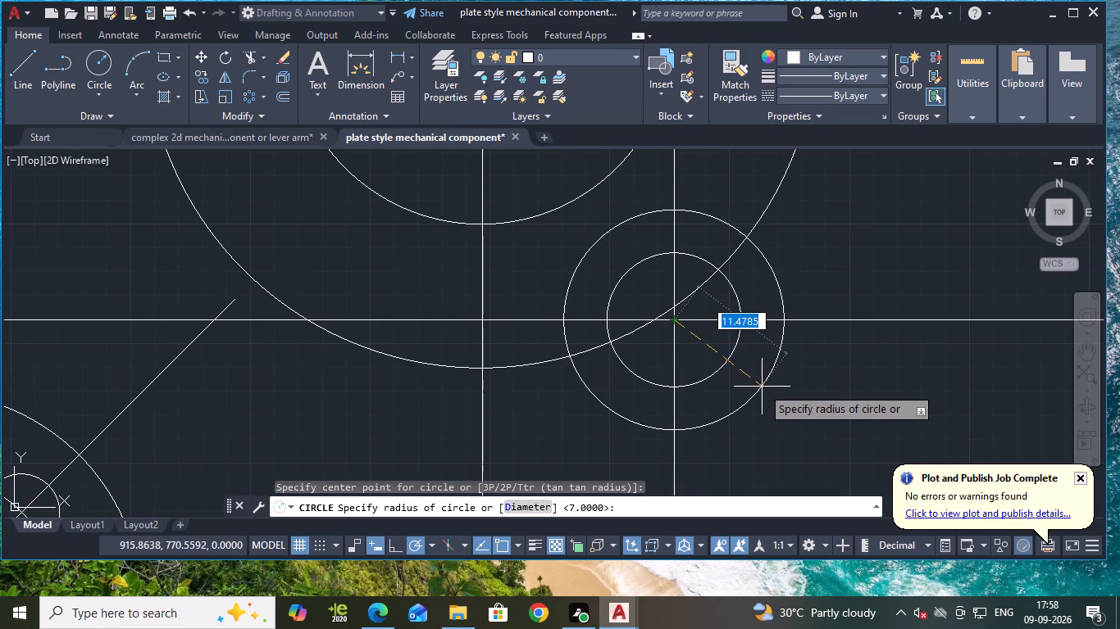
type("15")
key("Return")
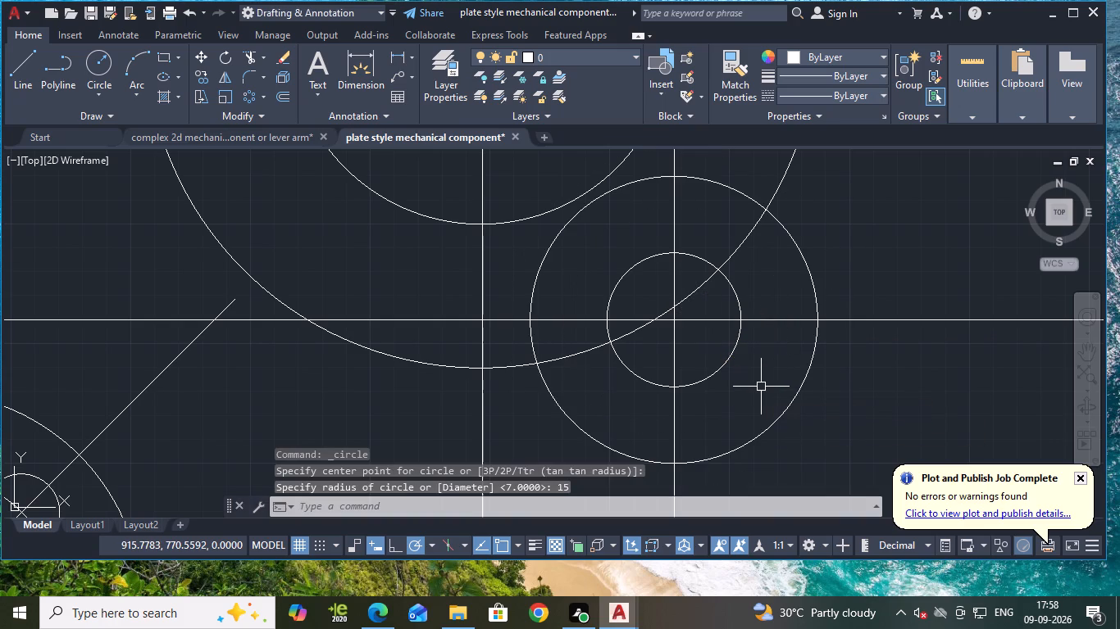
scroll(761, 387, "down", 2)
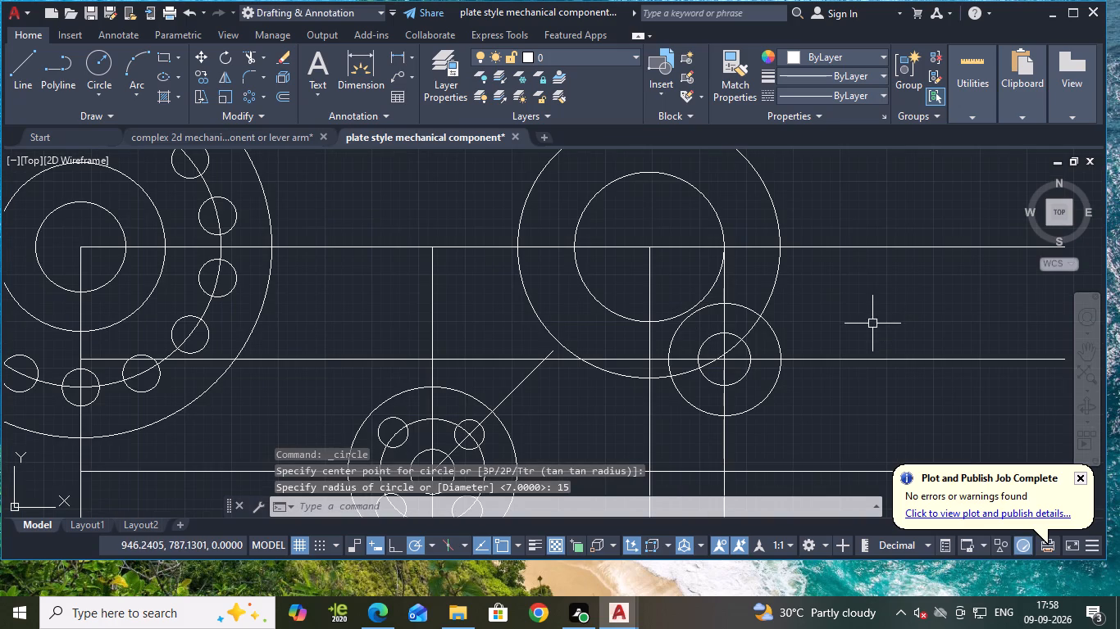
key("Escape")
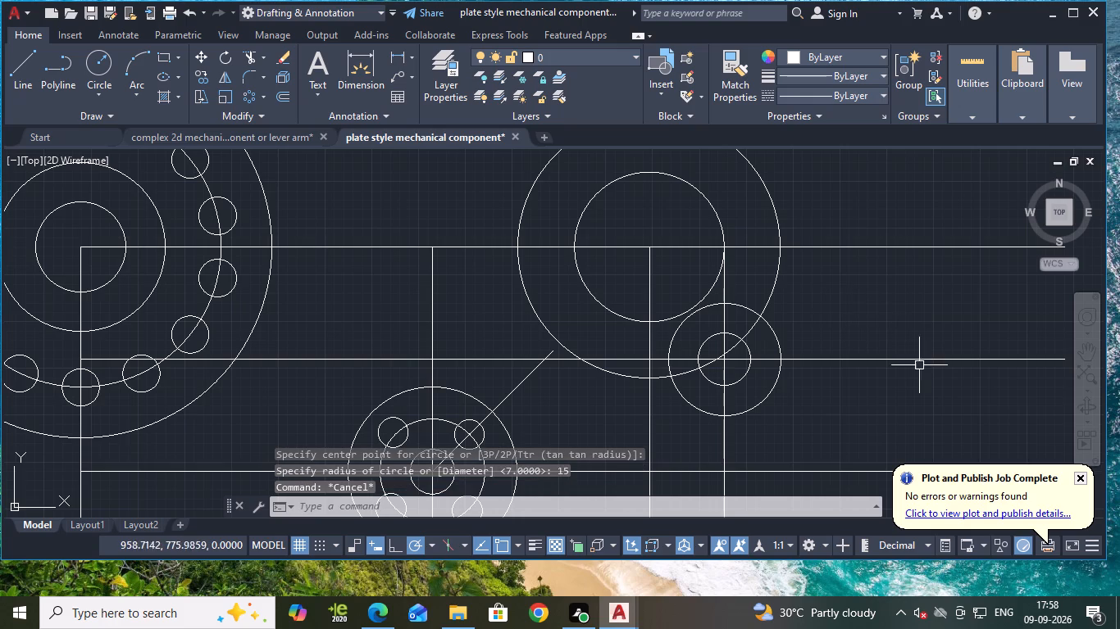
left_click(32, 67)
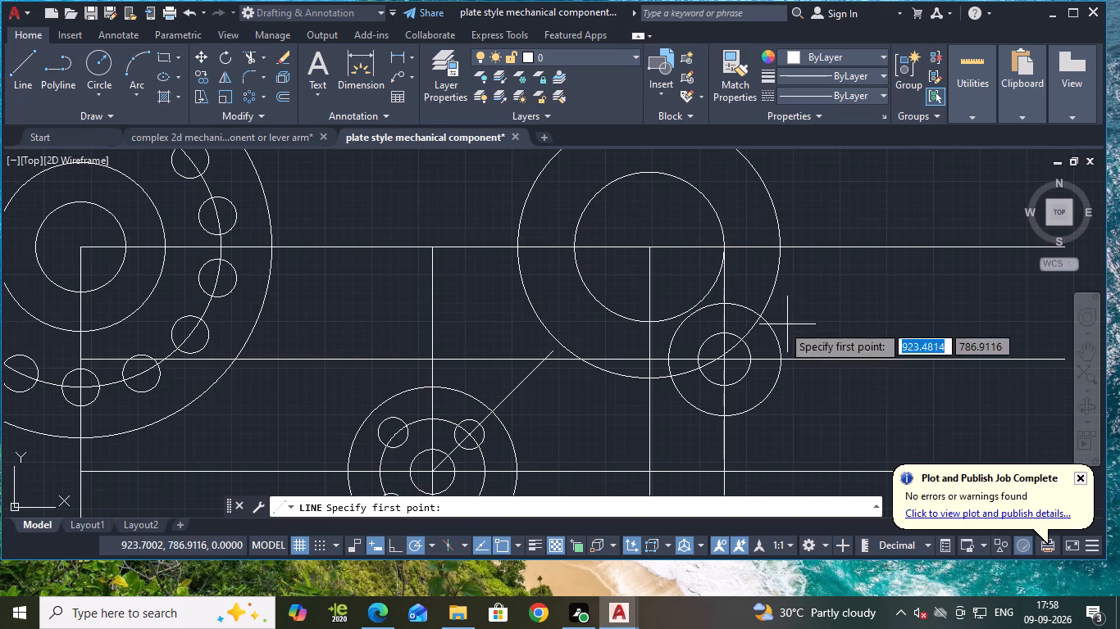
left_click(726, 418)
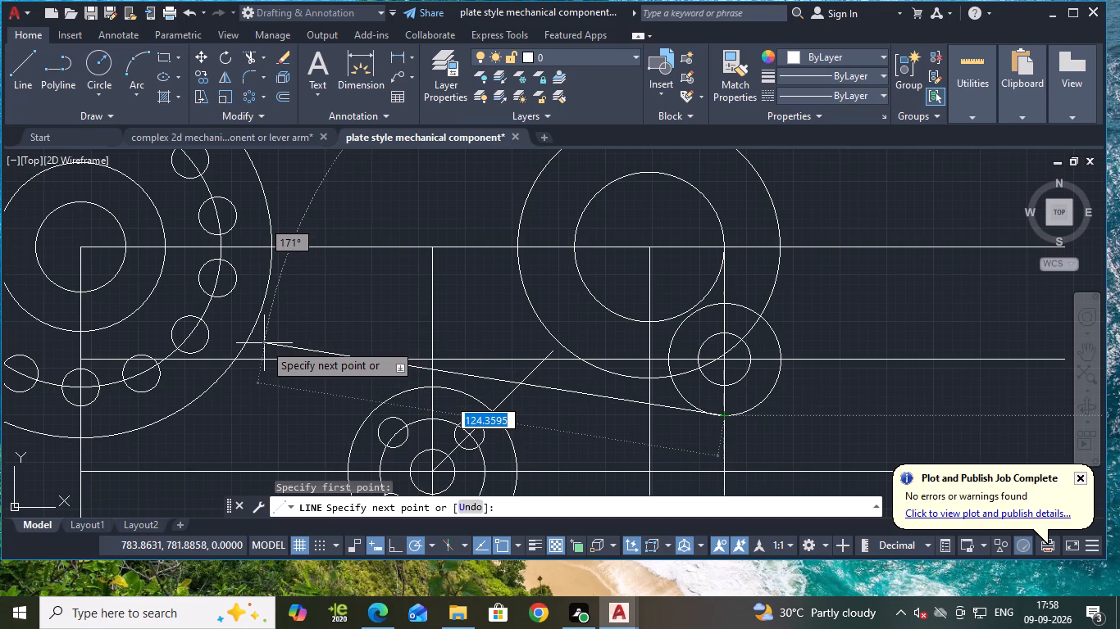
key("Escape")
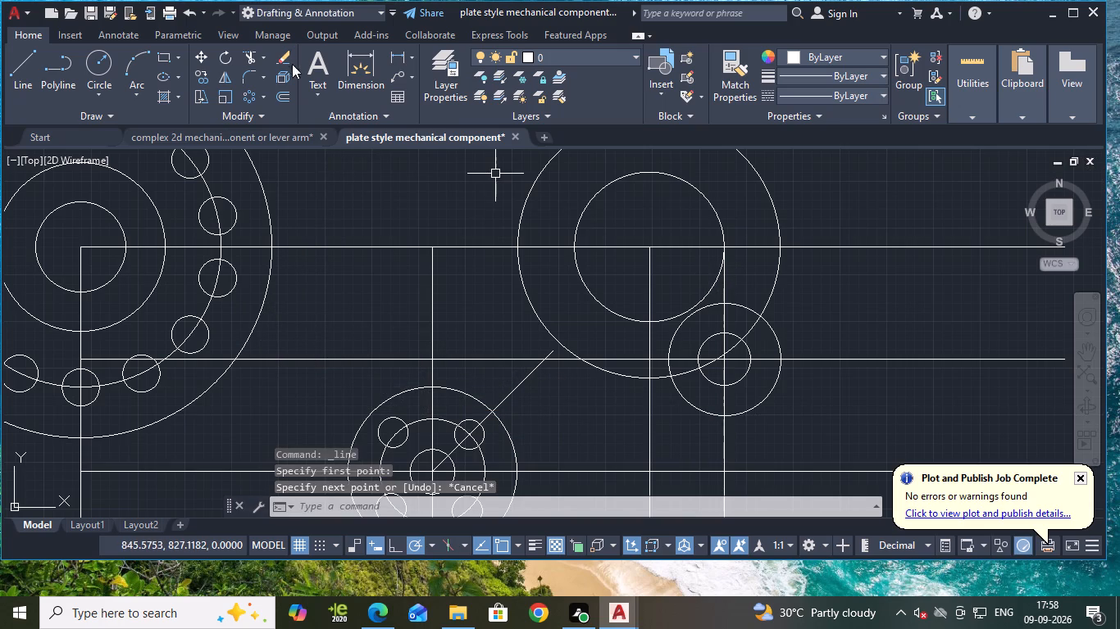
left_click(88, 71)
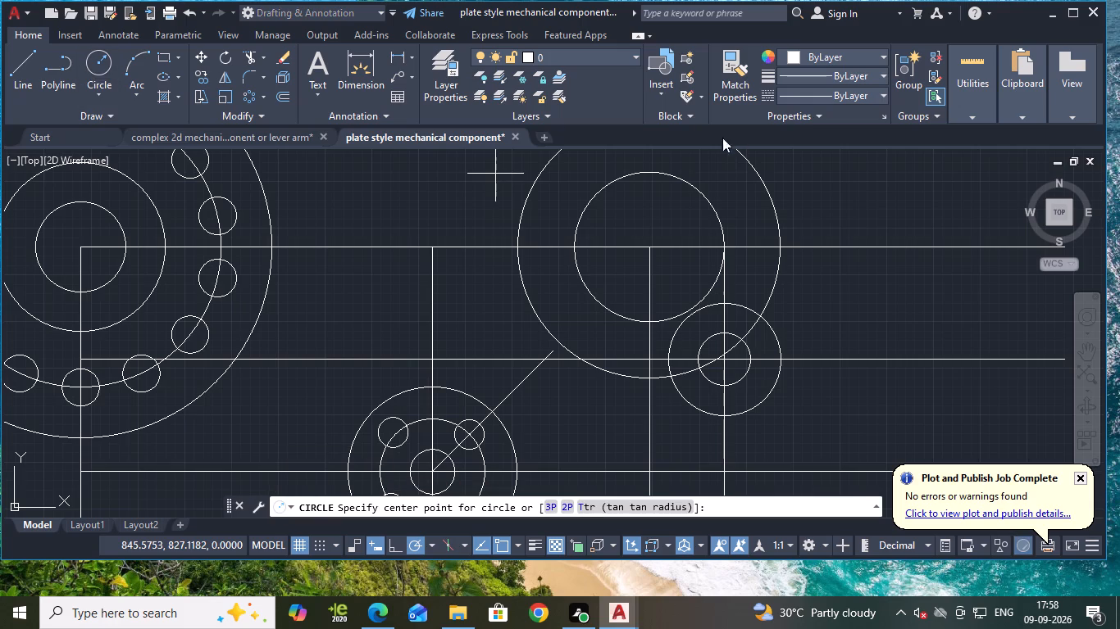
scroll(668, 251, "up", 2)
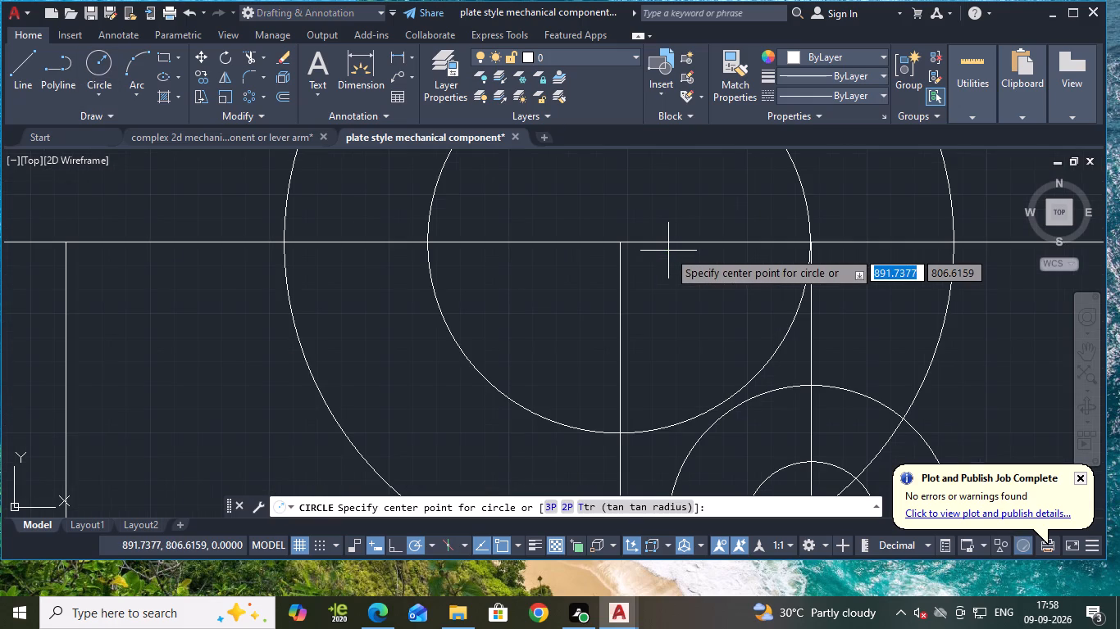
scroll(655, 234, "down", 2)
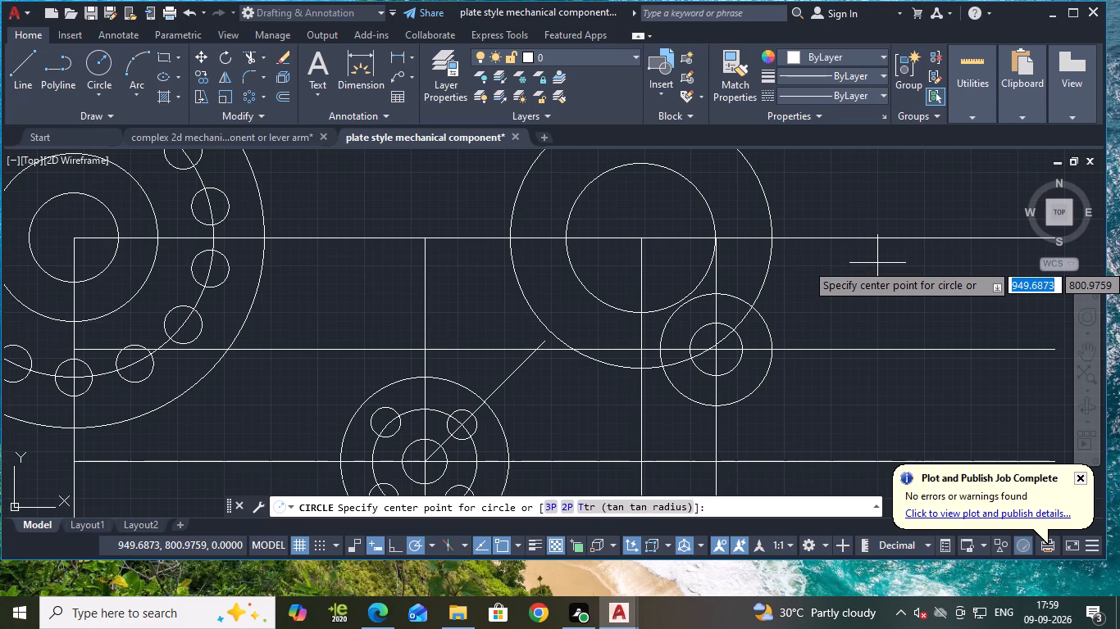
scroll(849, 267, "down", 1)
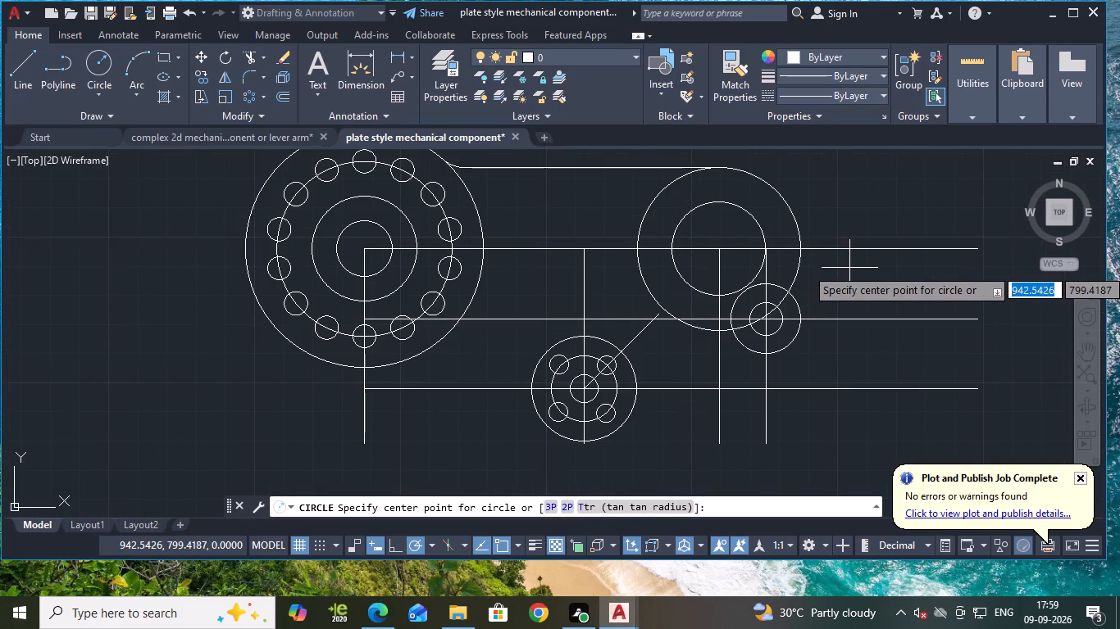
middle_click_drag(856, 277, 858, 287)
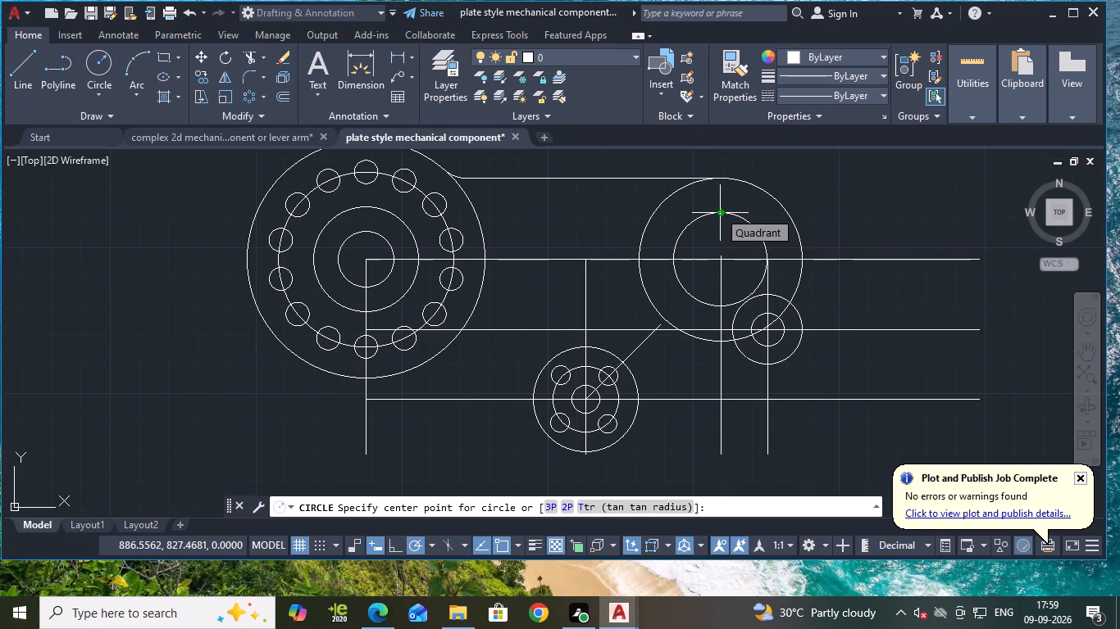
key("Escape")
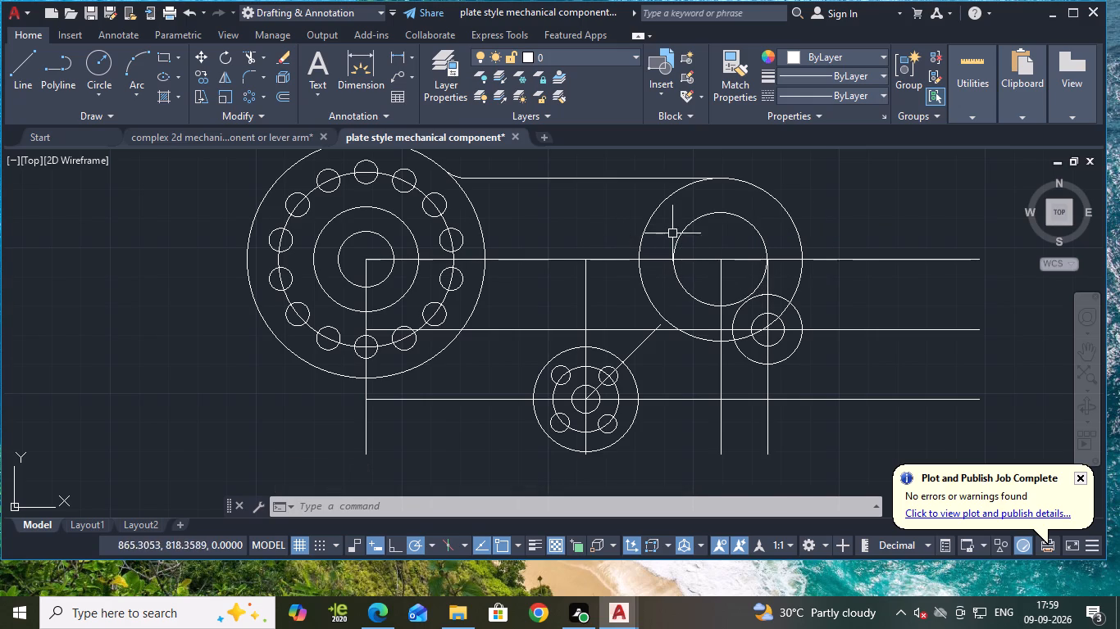
Draw a horizontal line about 82 long from the top quadrant of the third hub's inner circle toward the large hub.
left_click(29, 56)
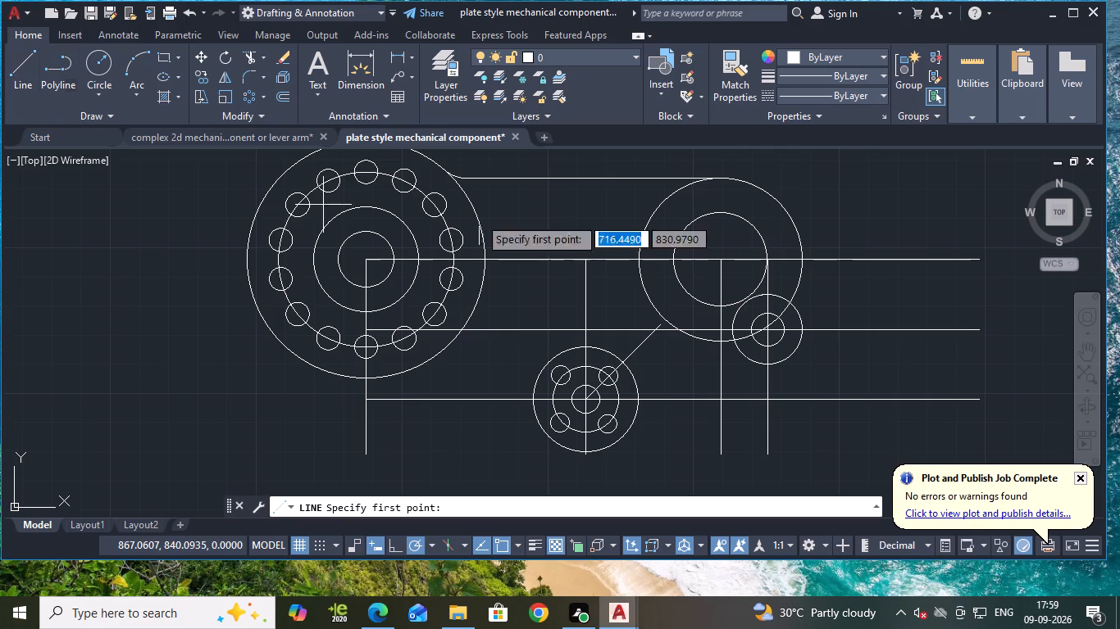
left_click(720, 213)
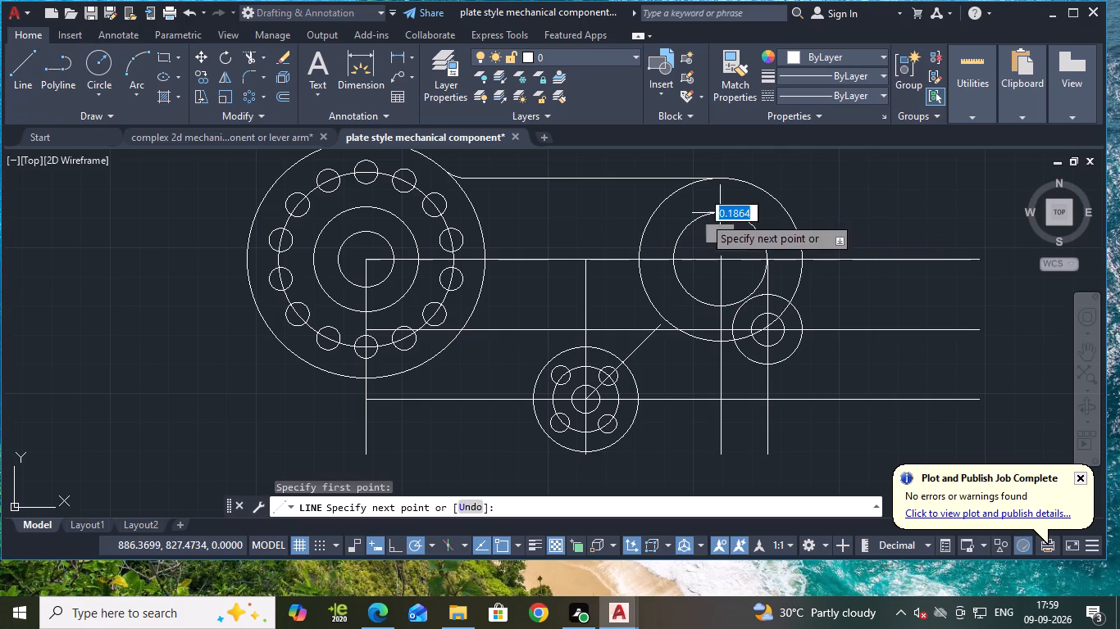
left_click(528, 211)
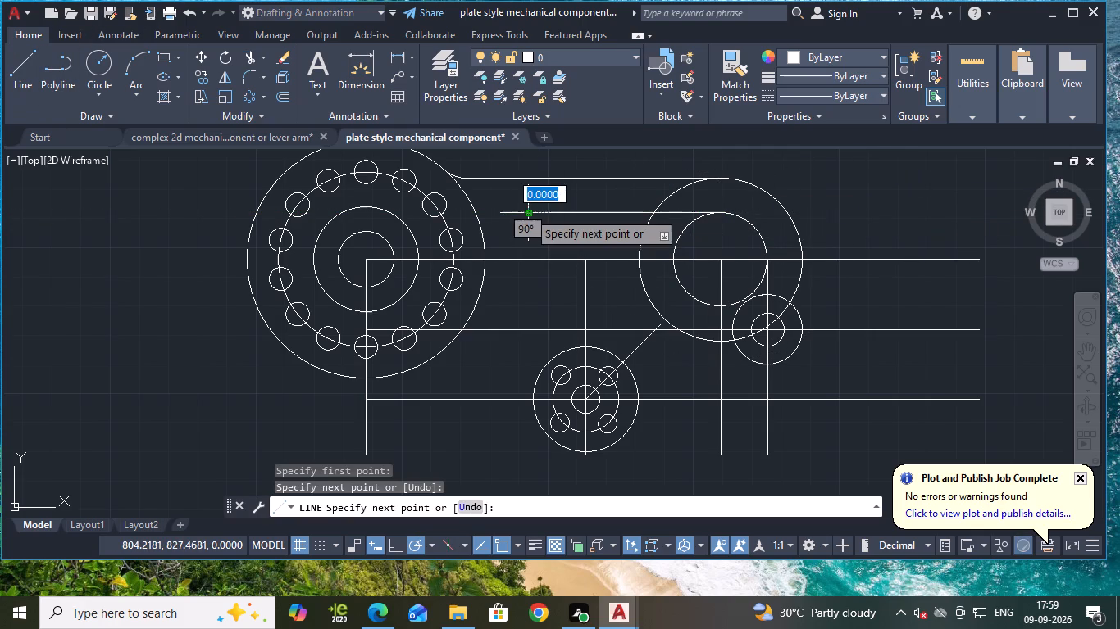
key("Escape")
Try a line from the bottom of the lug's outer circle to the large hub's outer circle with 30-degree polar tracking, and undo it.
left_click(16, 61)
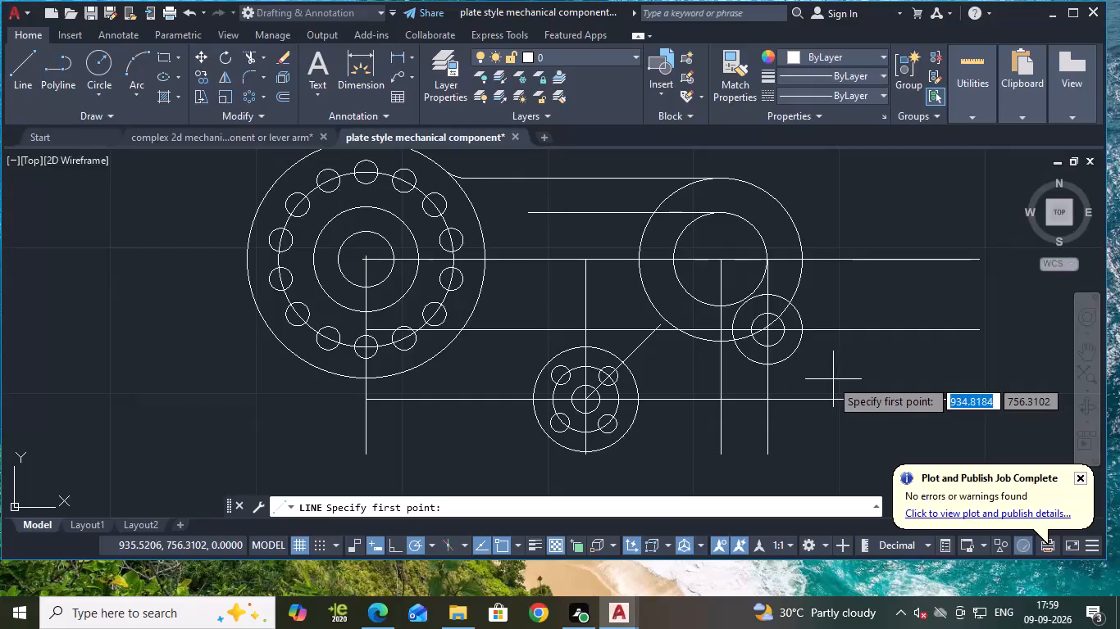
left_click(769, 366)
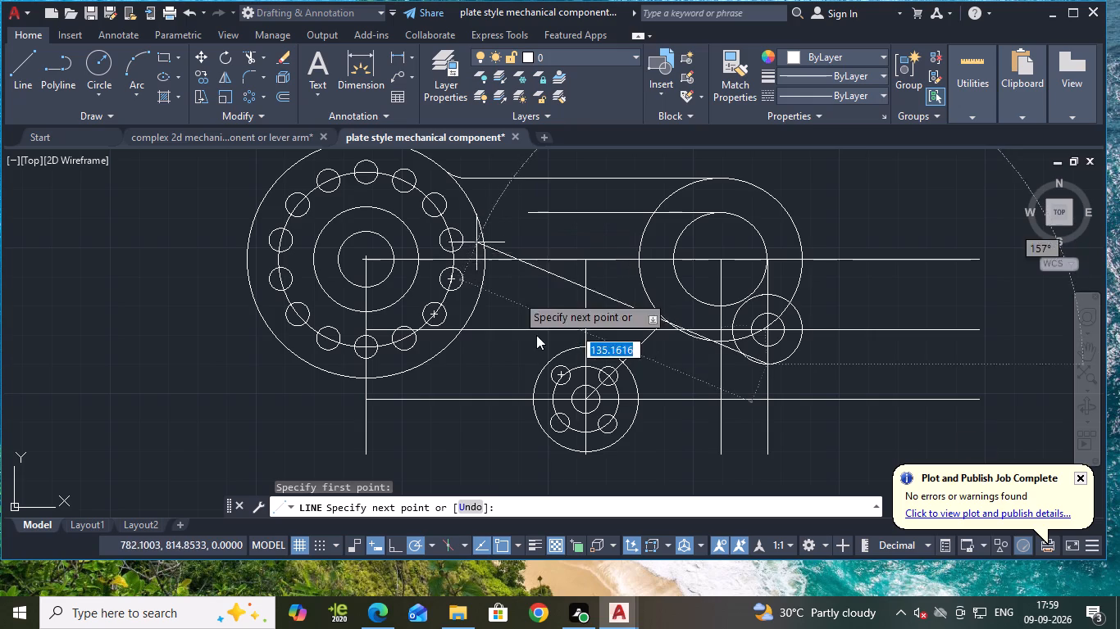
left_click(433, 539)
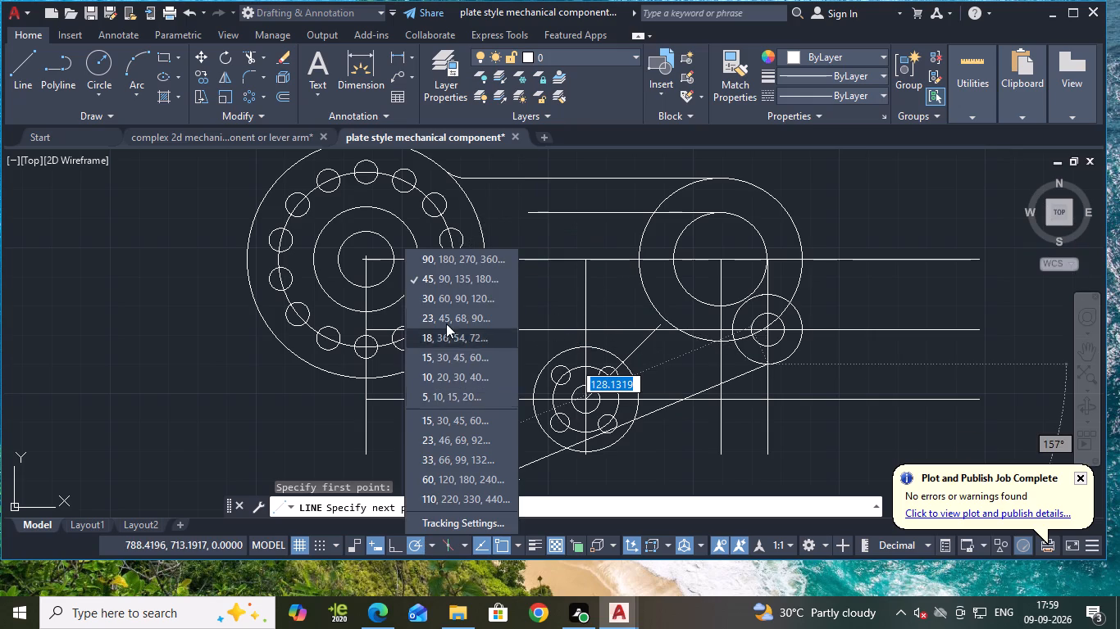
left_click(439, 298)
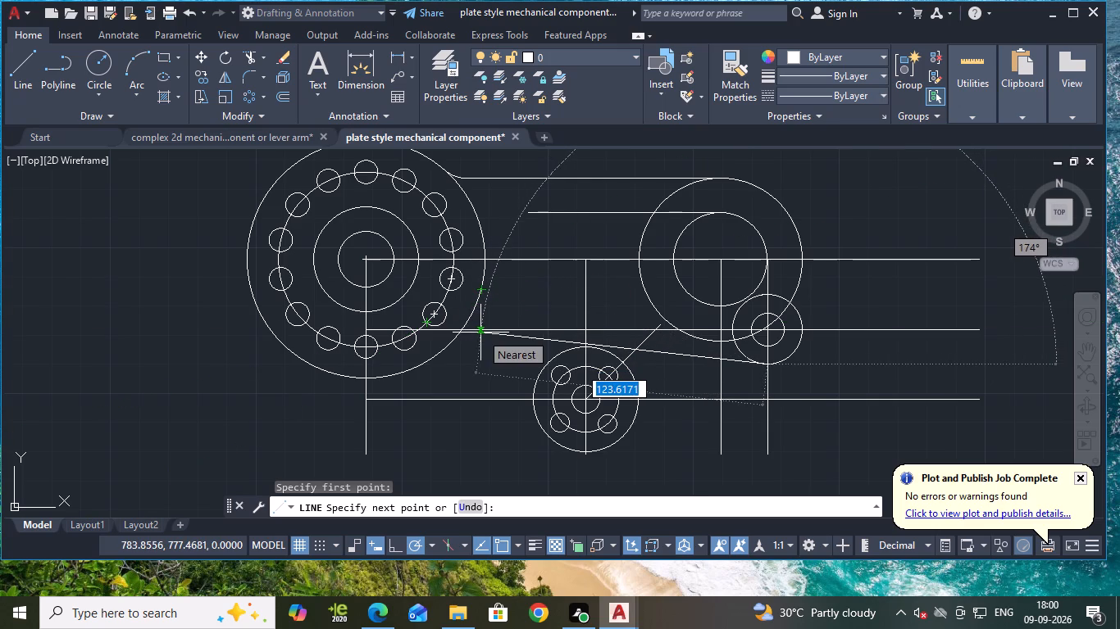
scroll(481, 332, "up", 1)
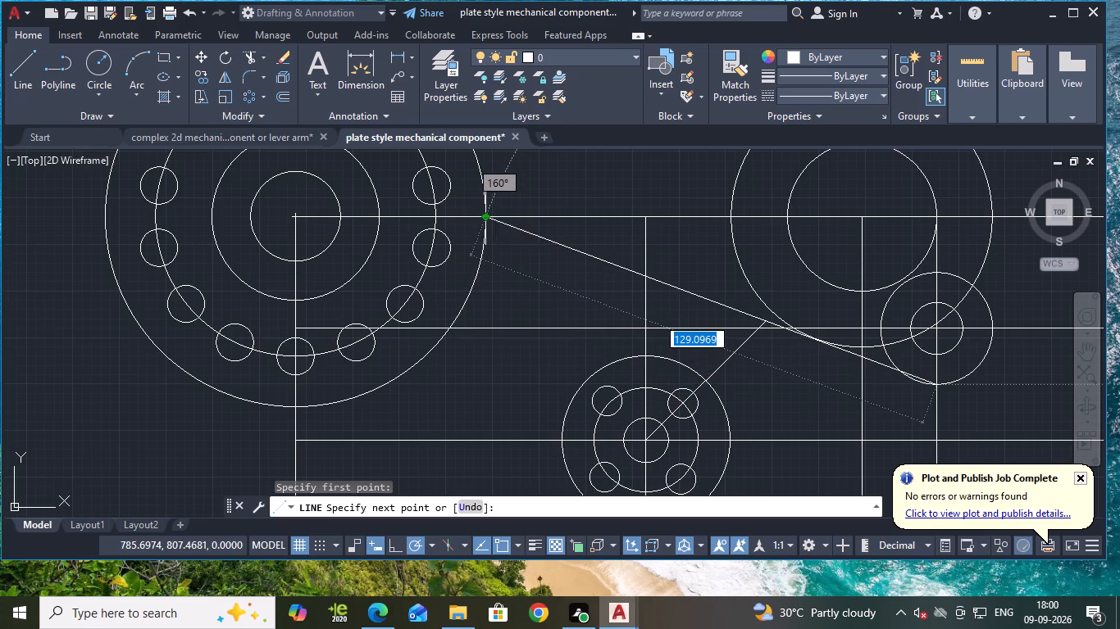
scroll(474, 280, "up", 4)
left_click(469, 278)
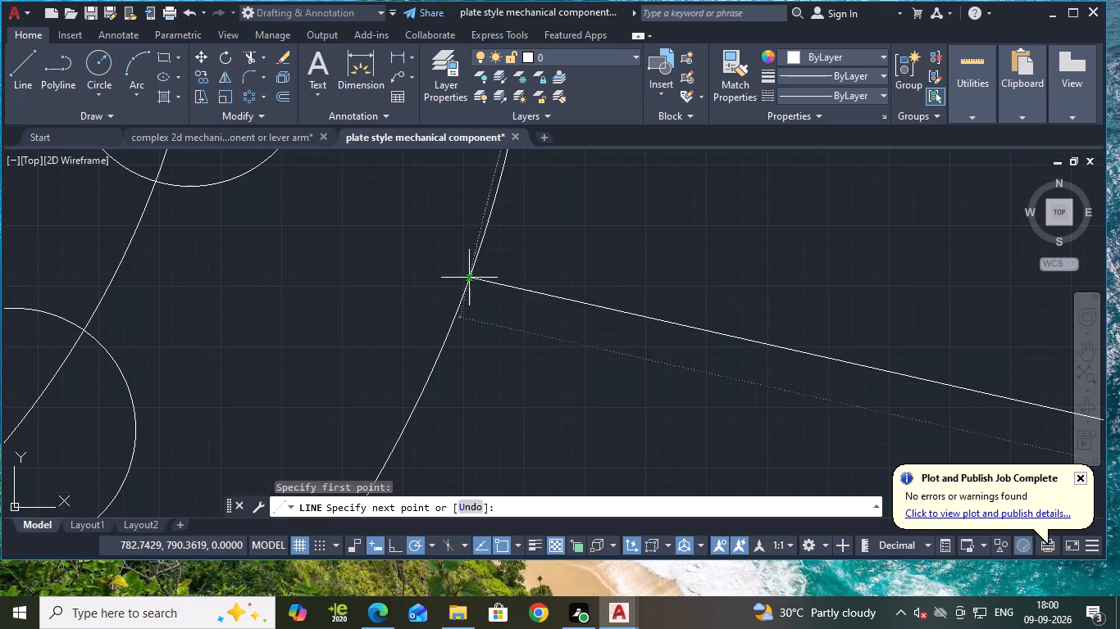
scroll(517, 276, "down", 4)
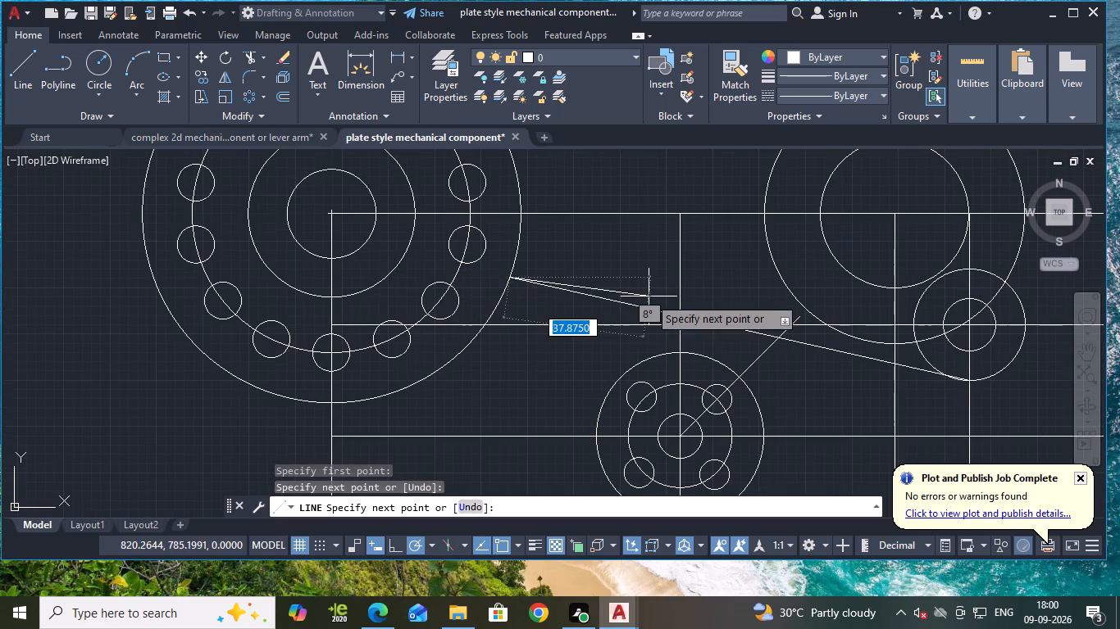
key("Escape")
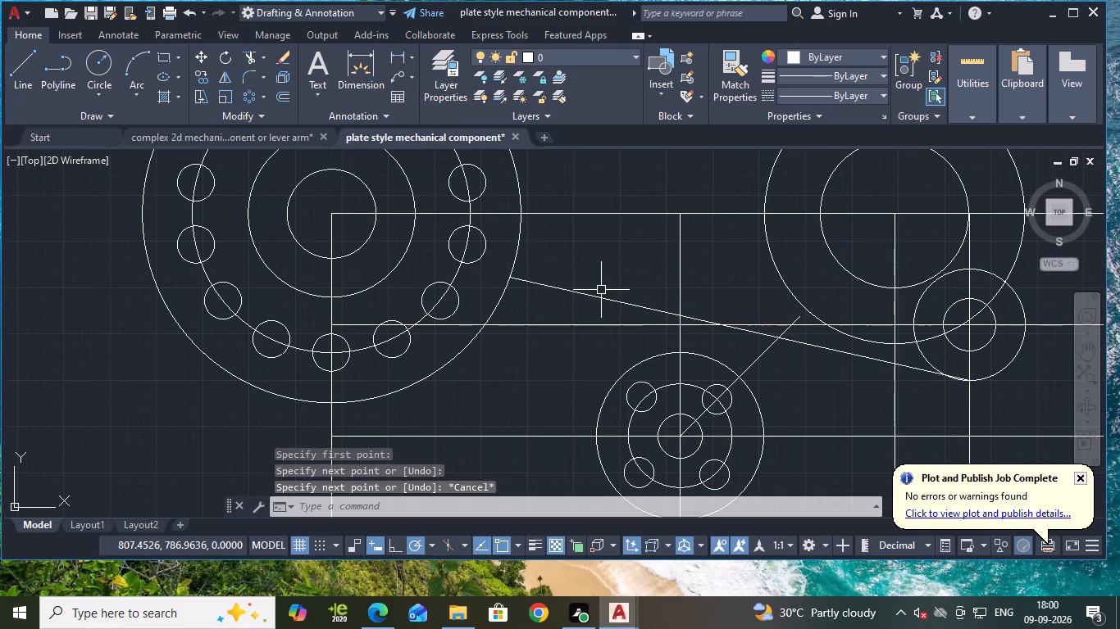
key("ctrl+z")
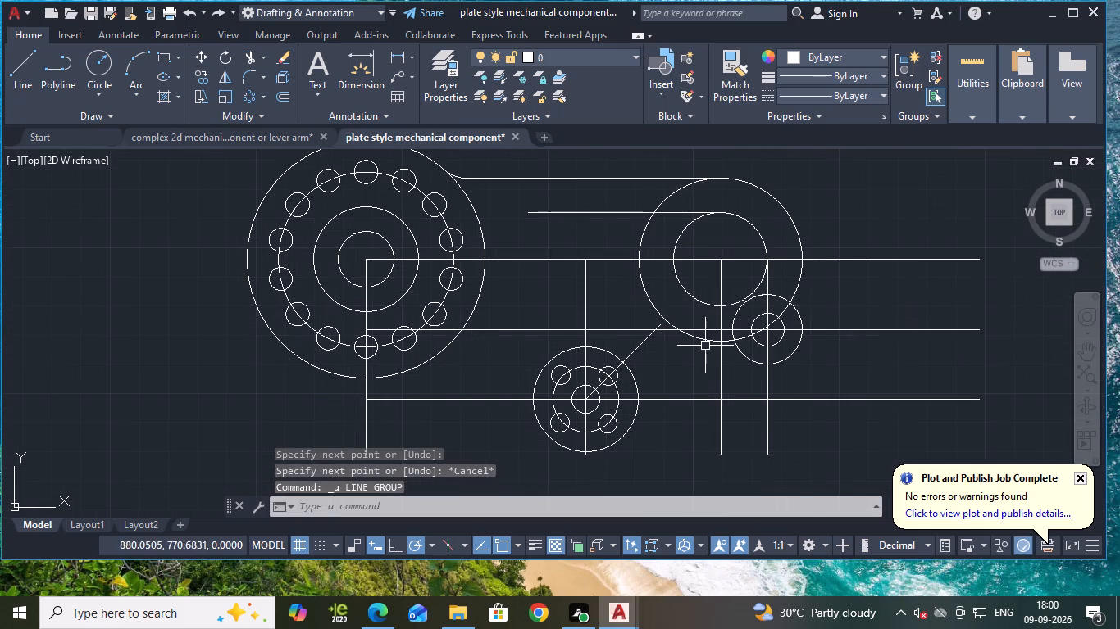
Trim the third hub's outer circle facing the large hub, and the diagonal line between the small hub's outer circle and the 30-offset line.
middle_click(839, 222)
middle_click_drag(839, 222, 839, 229)
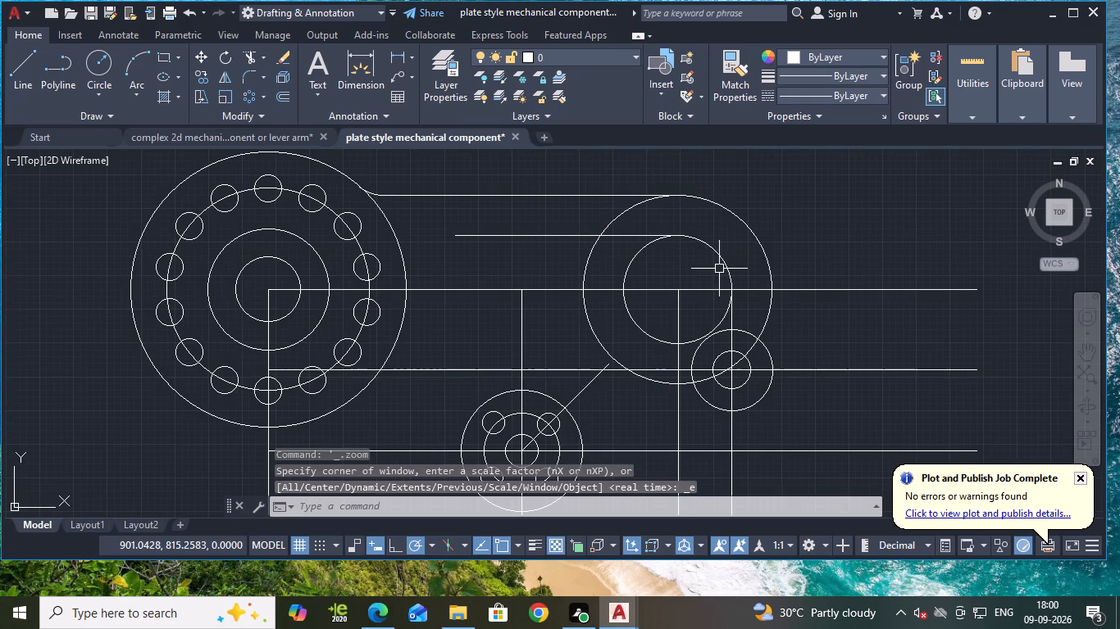
key("Escape")
type("tr")
key("Return")
left_click(626, 213)
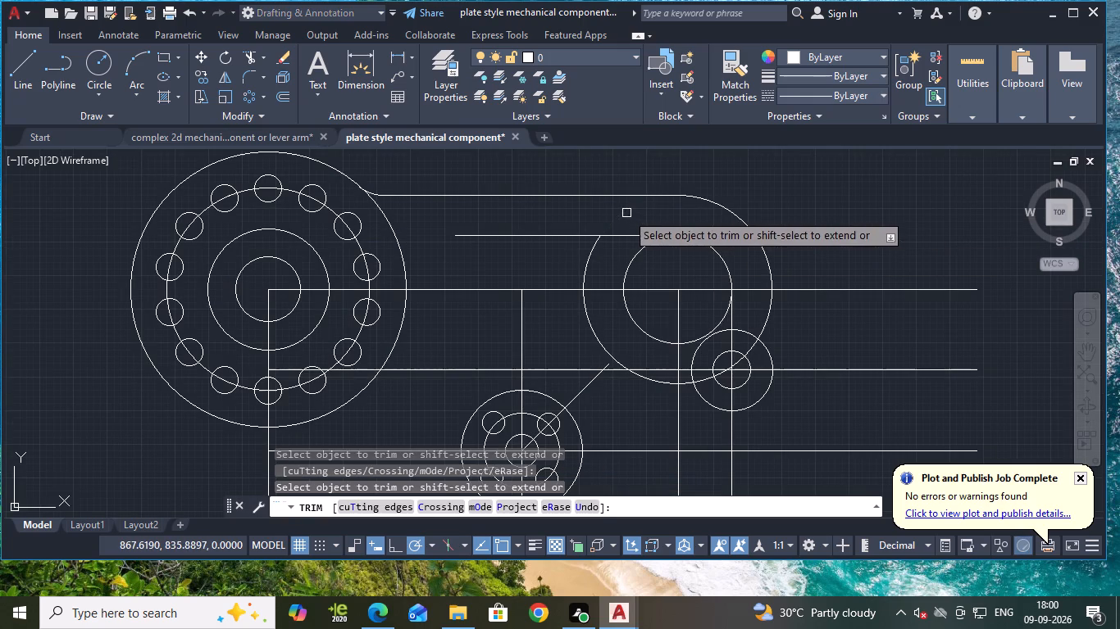
left_click(583, 264)
left_click(586, 324)
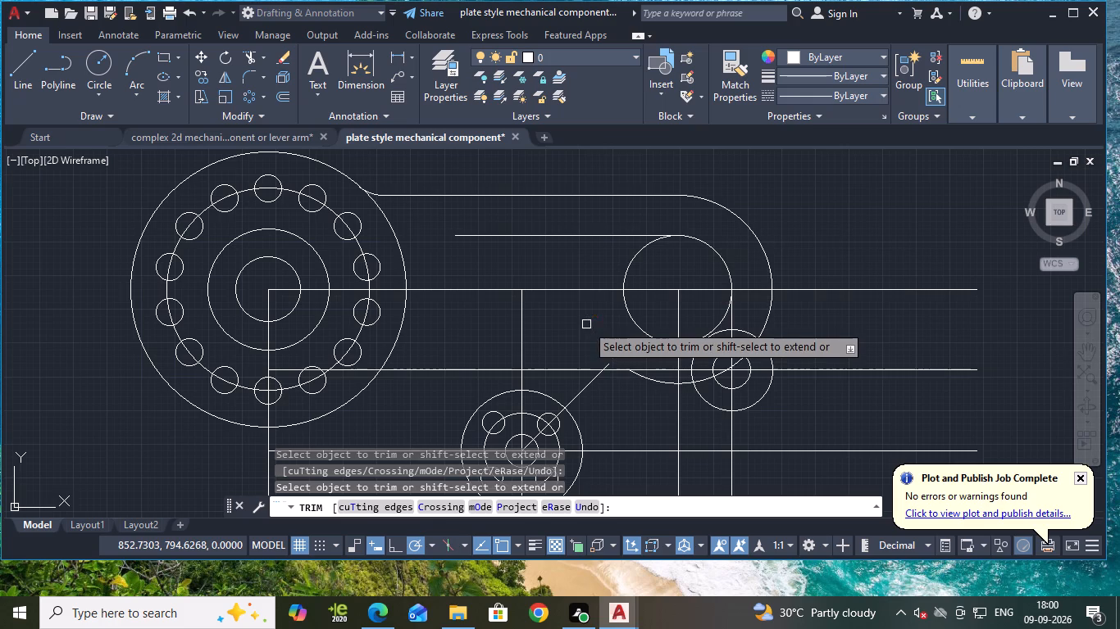
left_click(578, 395)
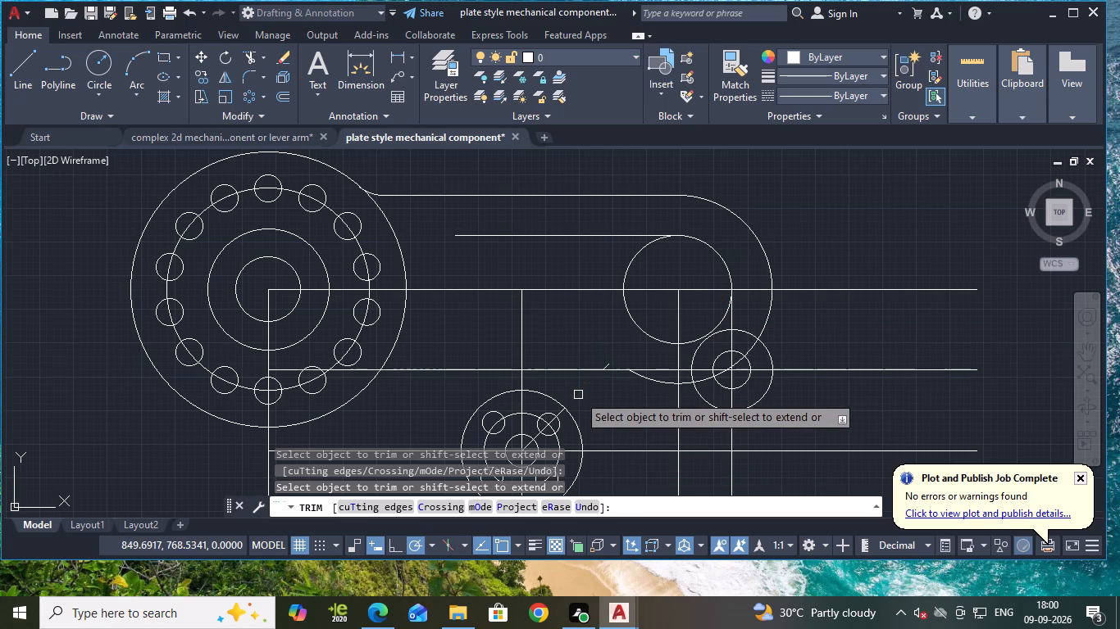
key("Escape")
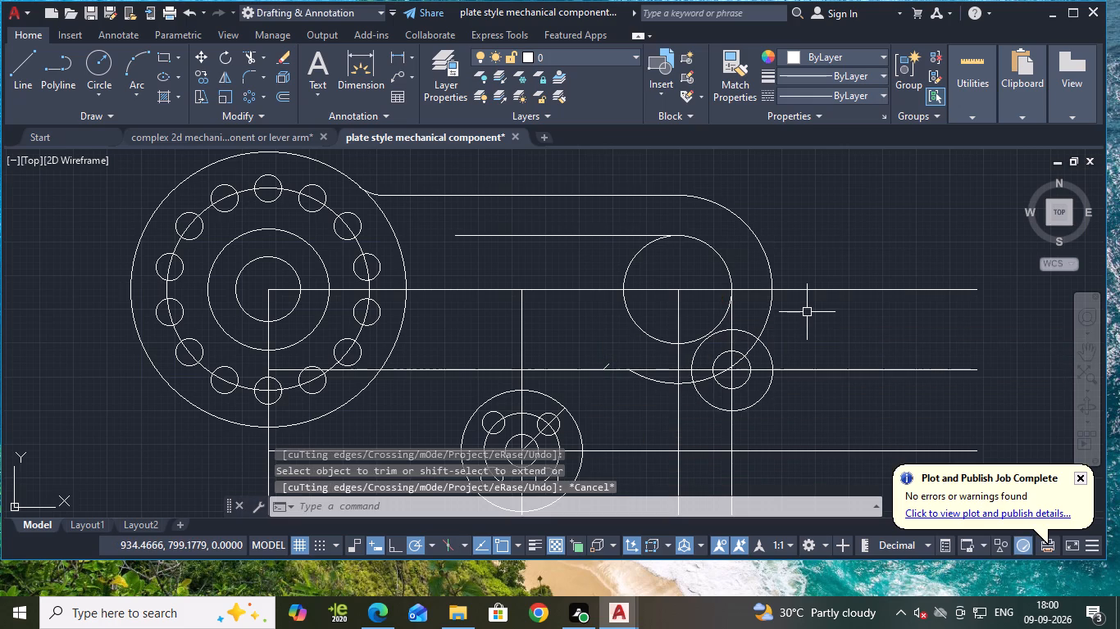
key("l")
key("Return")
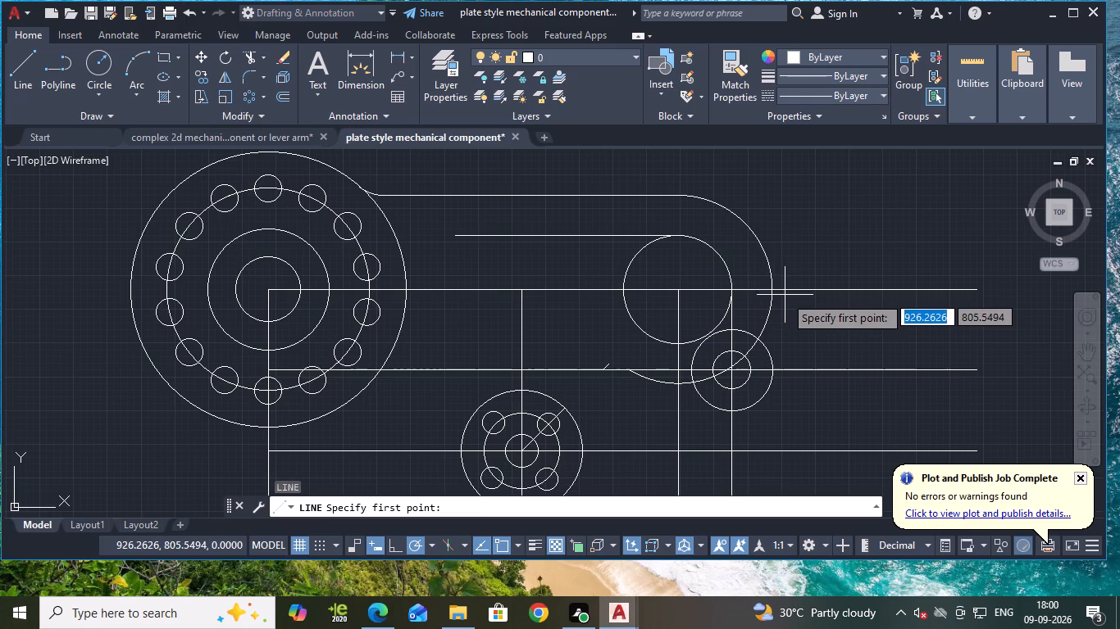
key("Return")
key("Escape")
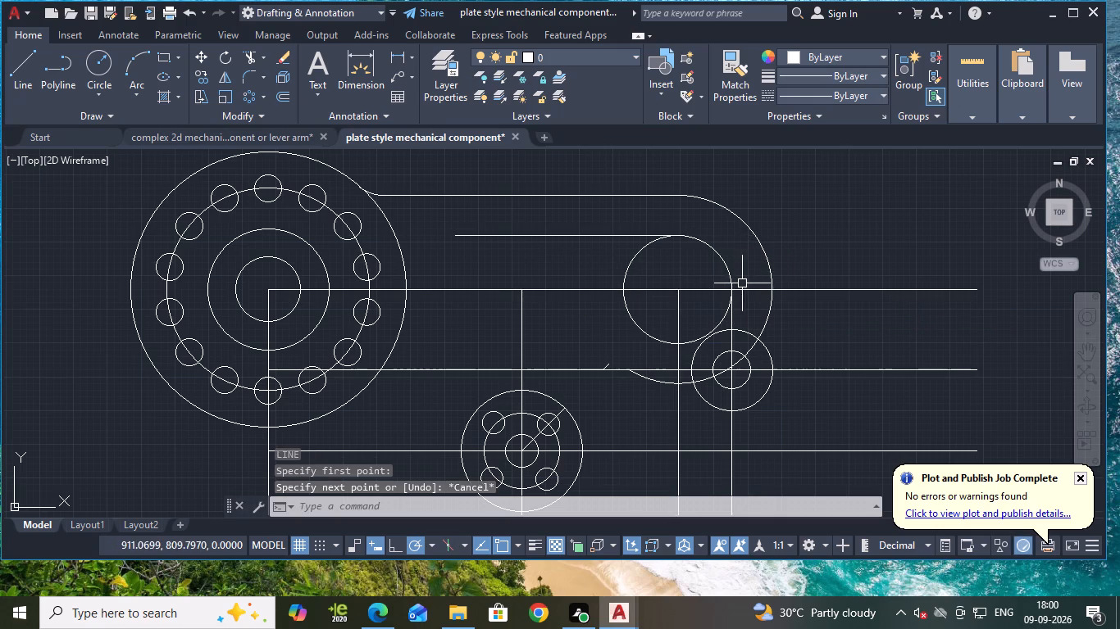
Draw a vertical line about 30 long joining the outer-side quadrants of the third hub's outer arc and the lug's radius 15 circle.
key("l")
key("Return")
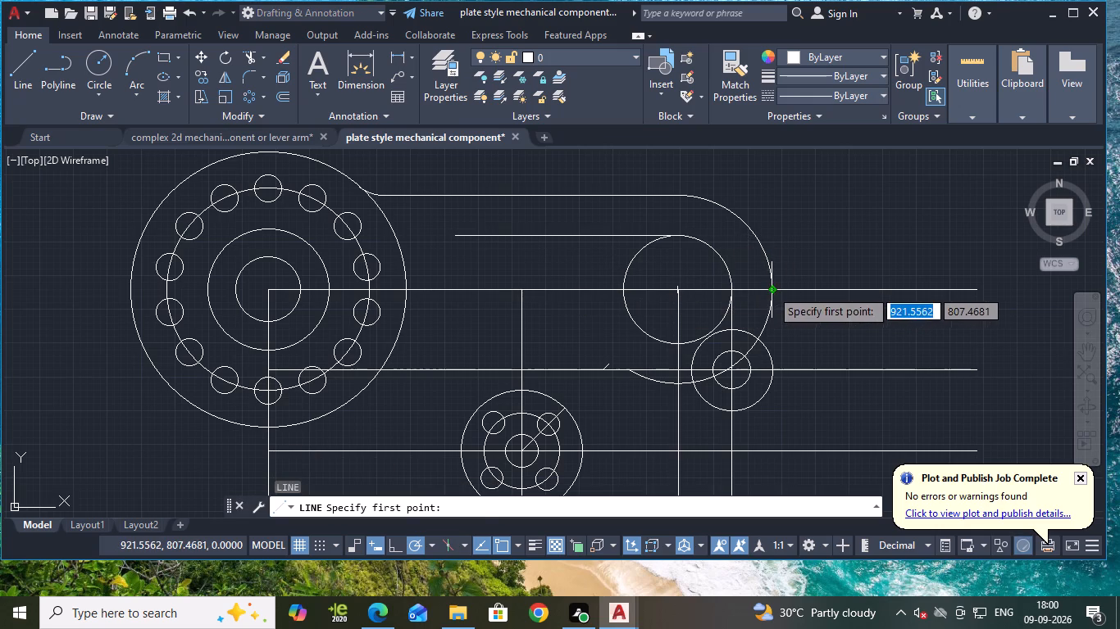
left_click(771, 289)
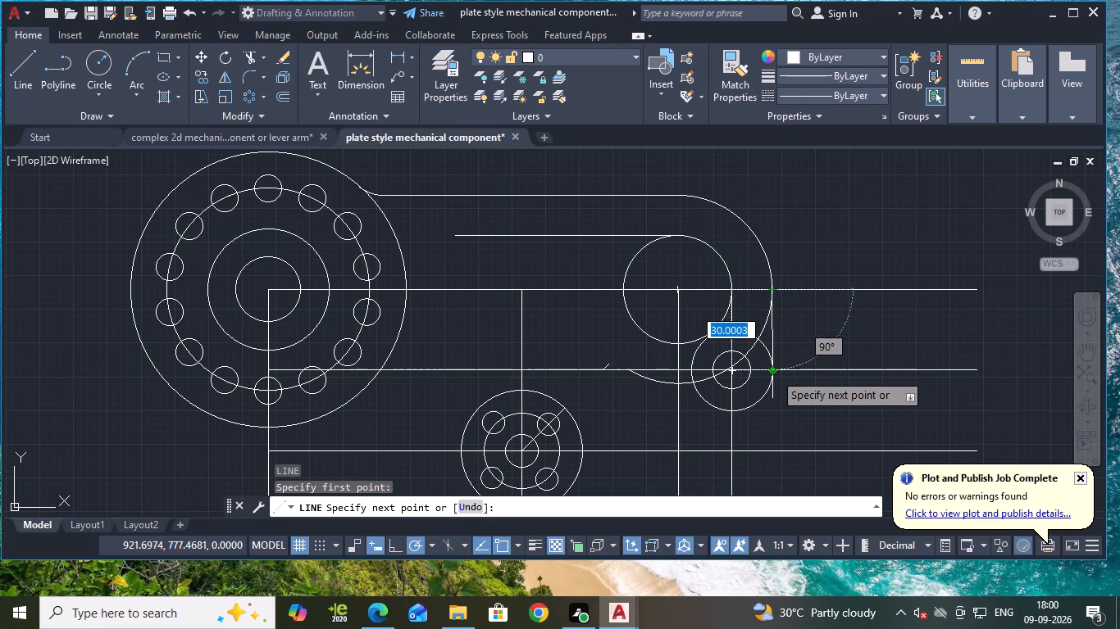
left_click(775, 373)
key("Escape")
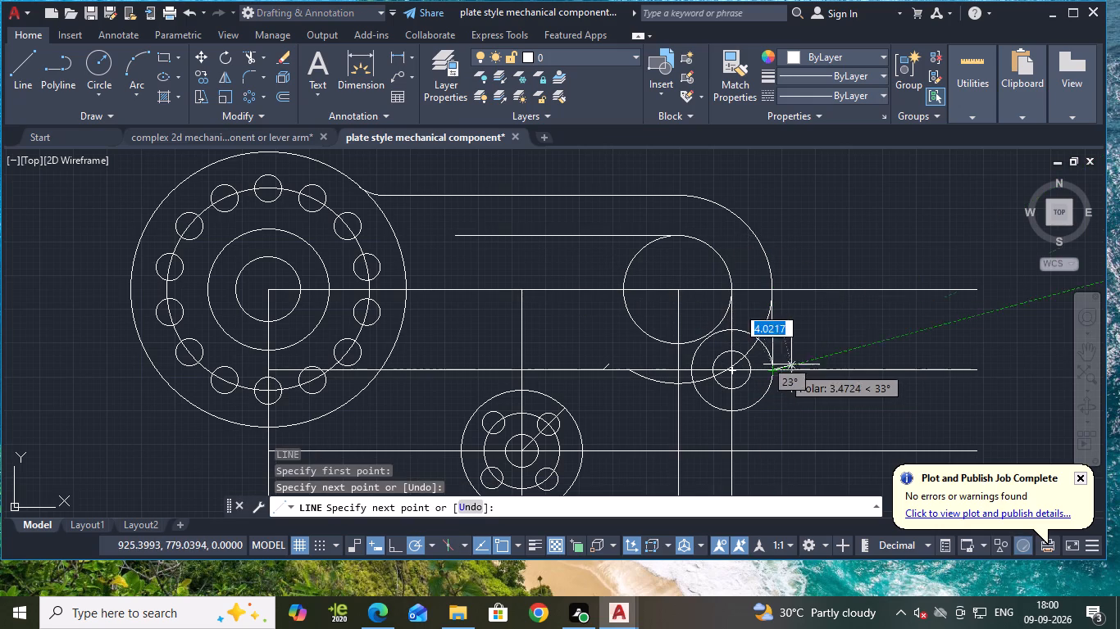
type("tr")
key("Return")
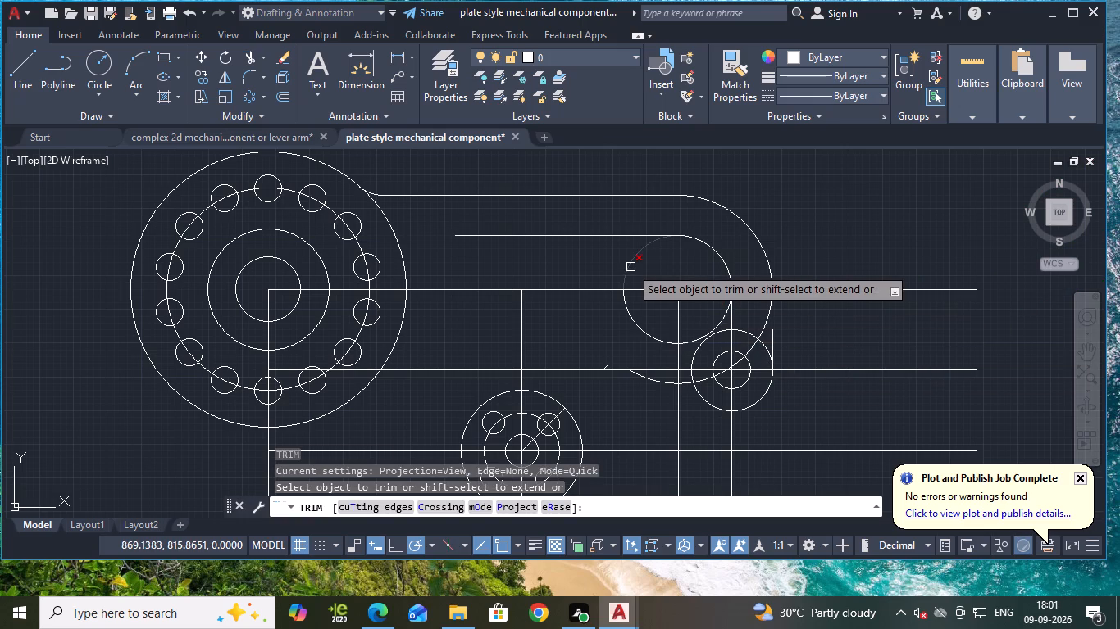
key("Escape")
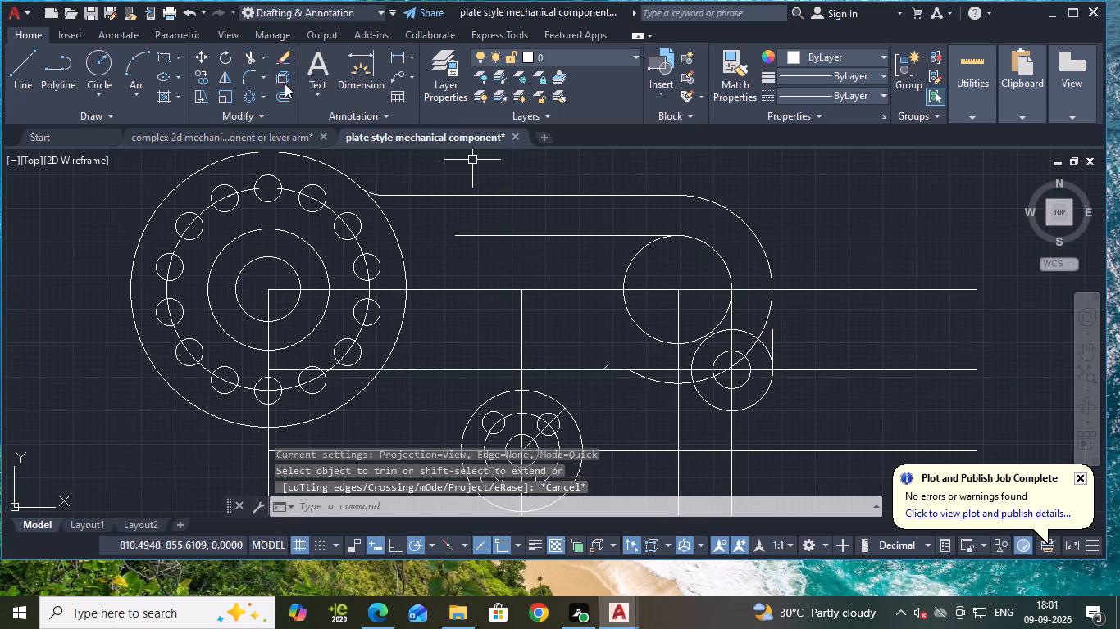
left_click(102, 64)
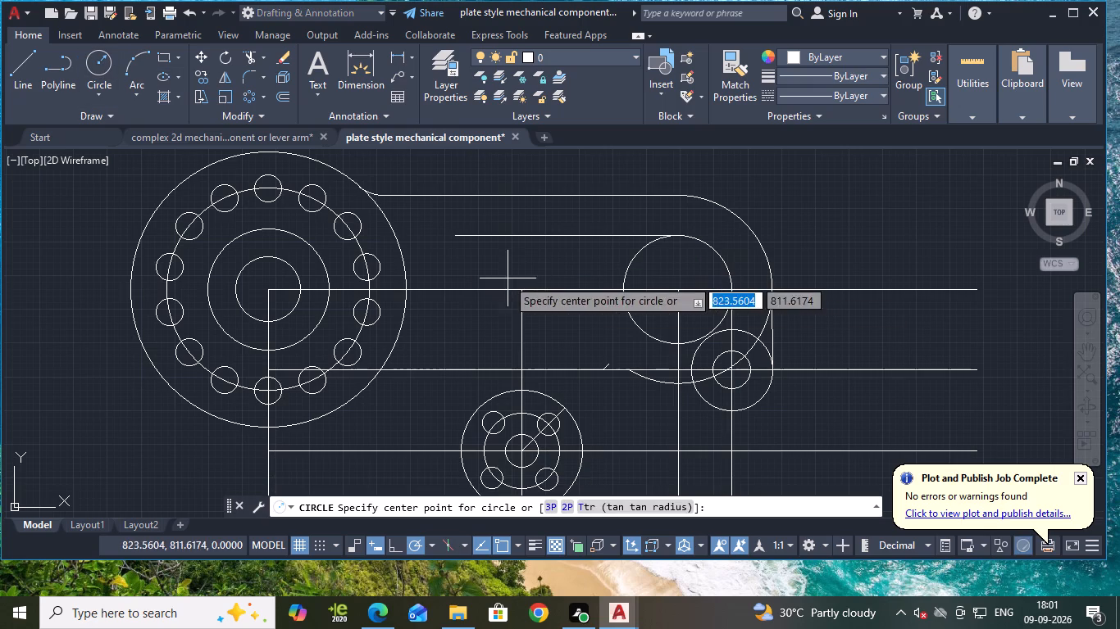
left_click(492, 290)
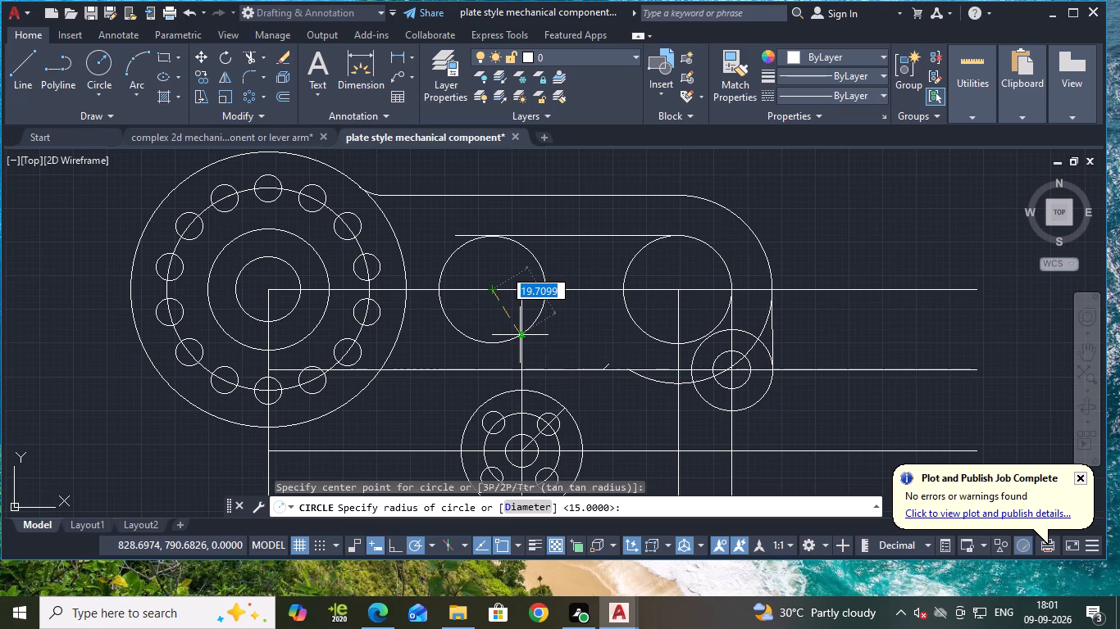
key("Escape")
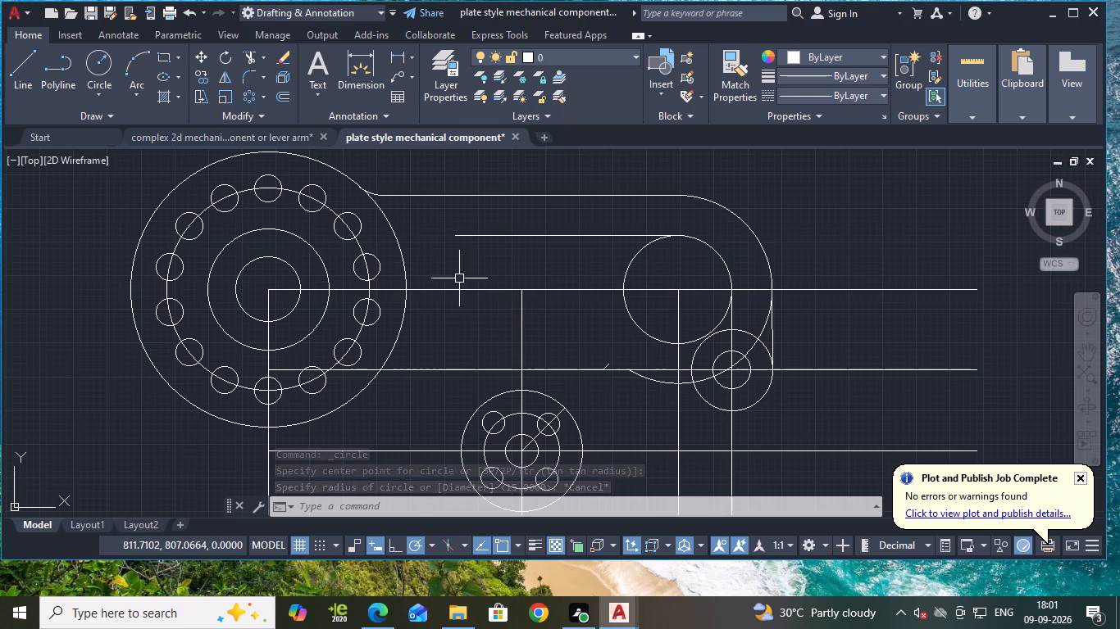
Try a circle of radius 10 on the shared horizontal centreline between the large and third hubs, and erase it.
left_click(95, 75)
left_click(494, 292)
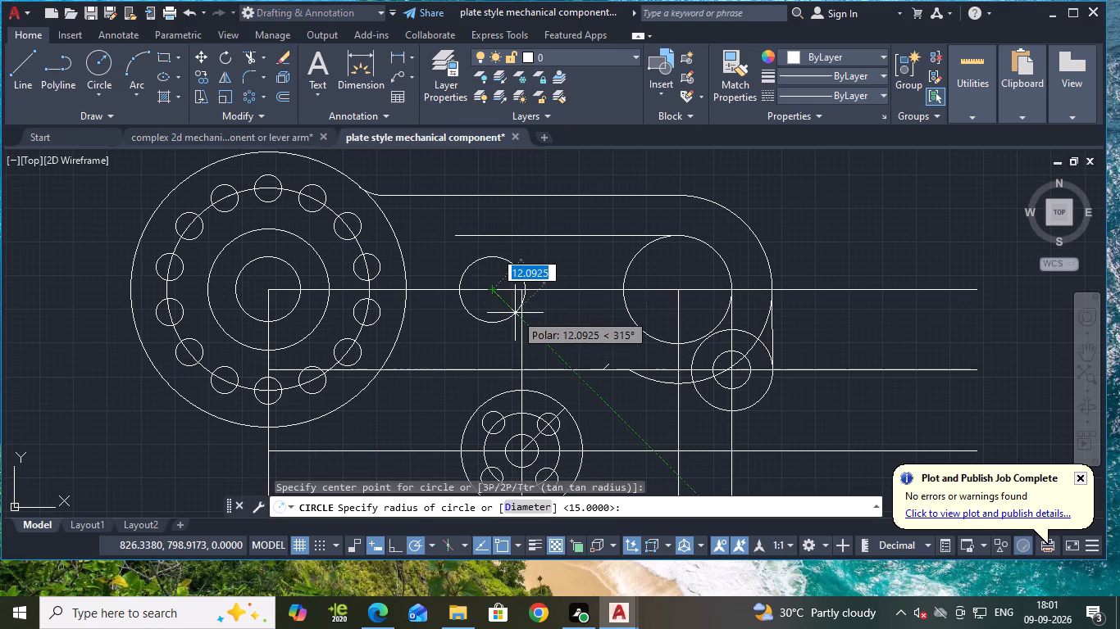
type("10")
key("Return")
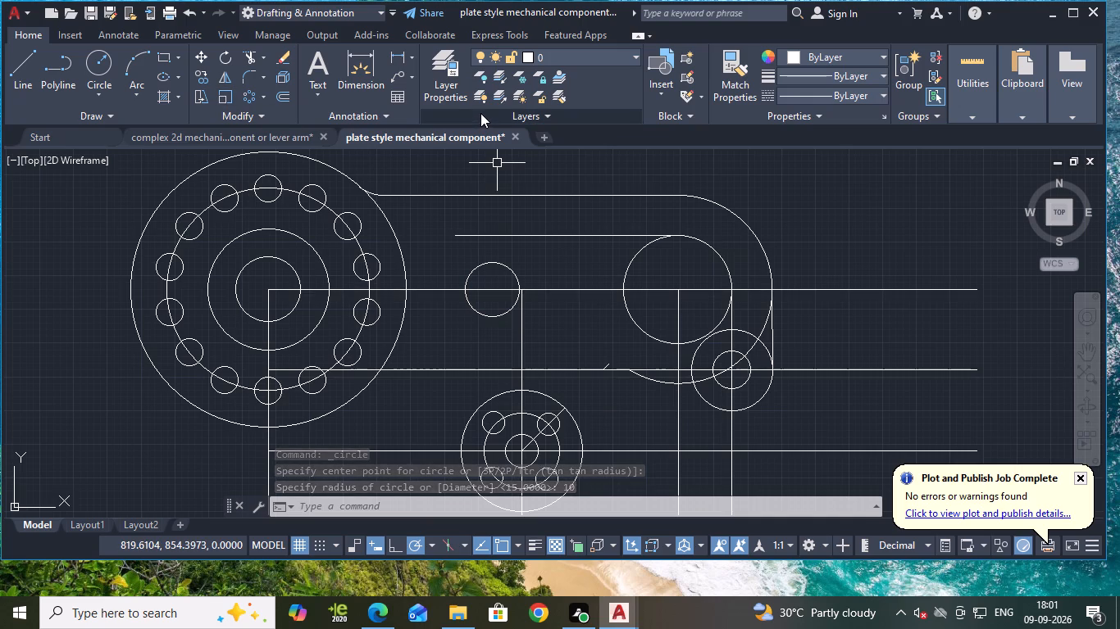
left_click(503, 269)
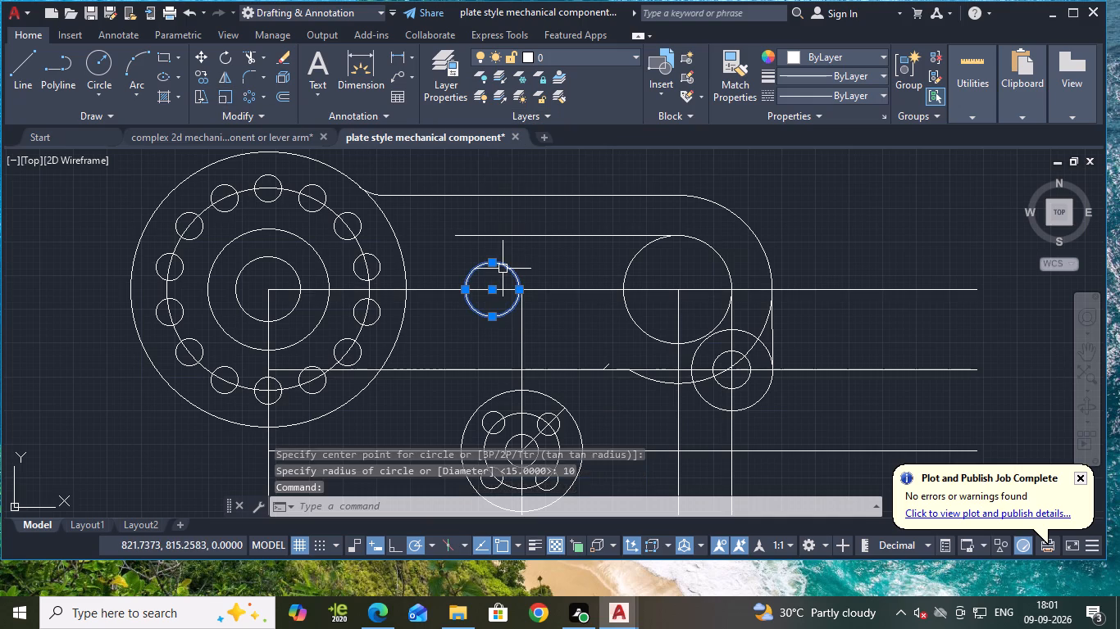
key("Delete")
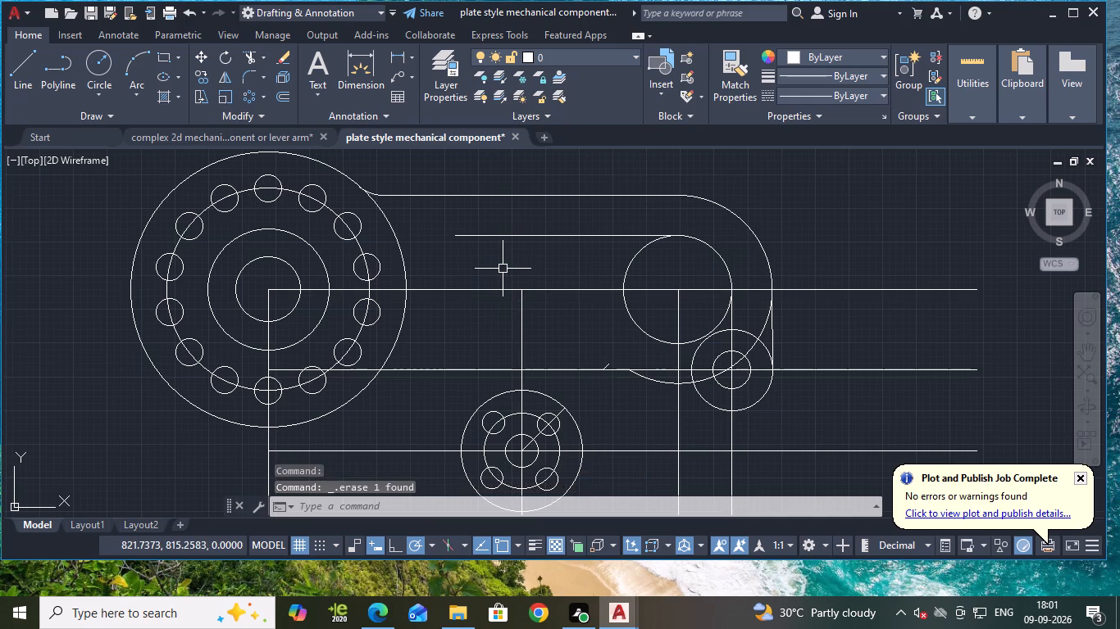
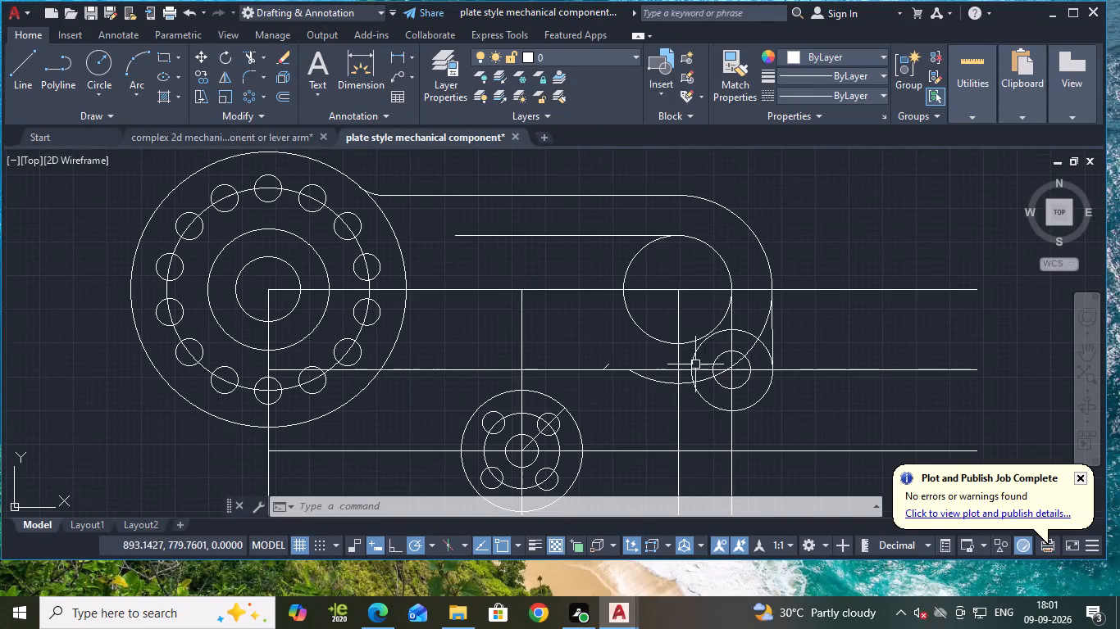
Trim the third hub's outer arc between the horizontal centreline and the lug's inner circle, on the side near the vertical line.
type("tr")
key("Return")
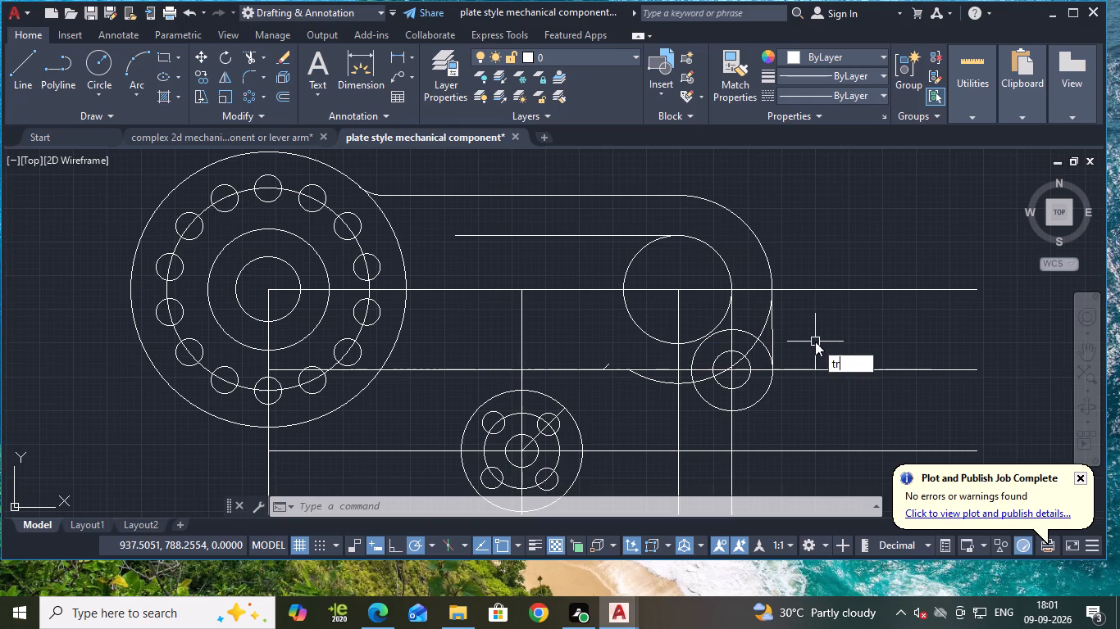
scroll(691, 432, "up", 1)
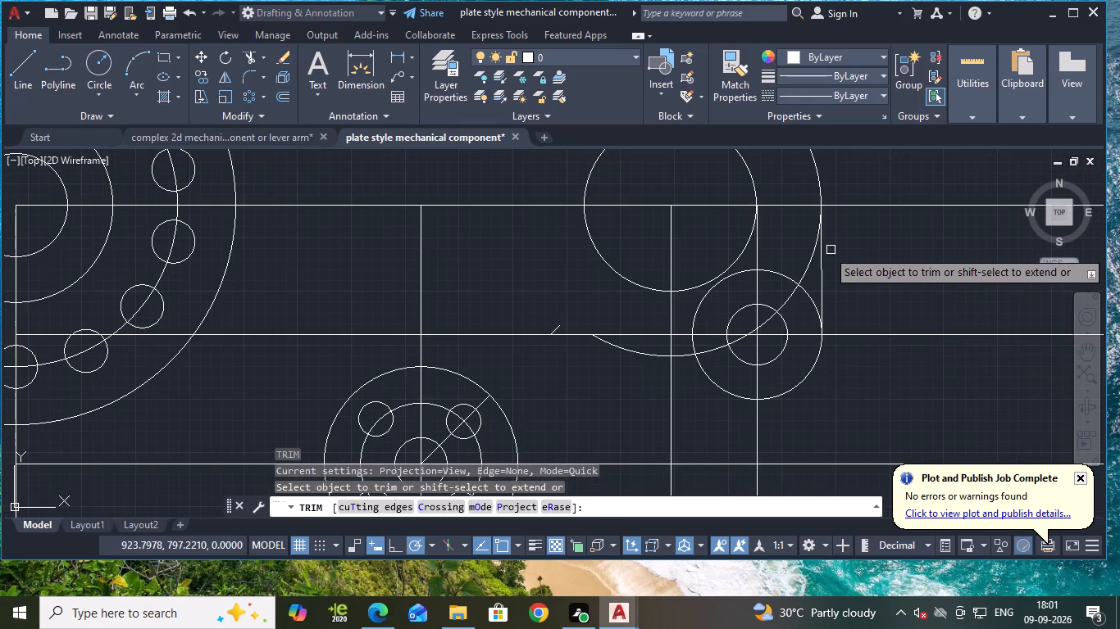
left_click(813, 248)
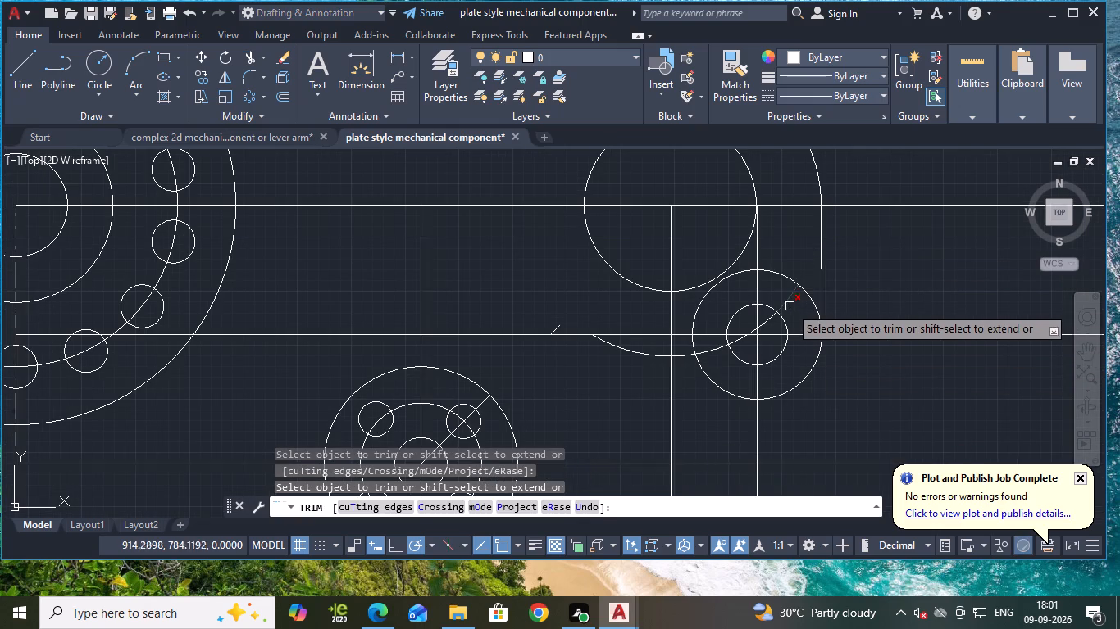
left_click(789, 305)
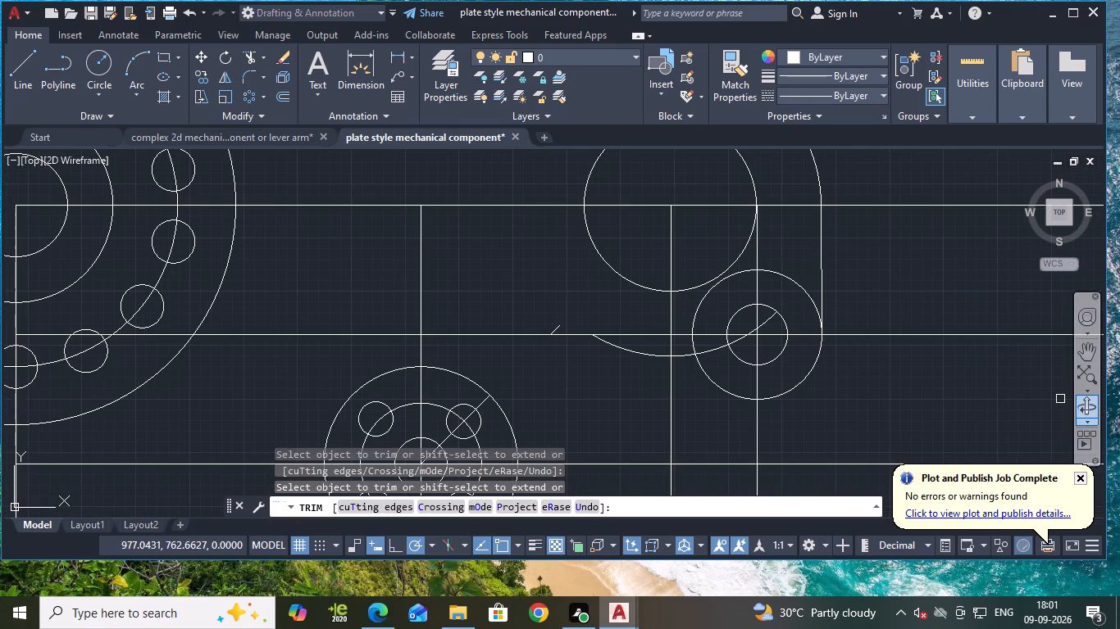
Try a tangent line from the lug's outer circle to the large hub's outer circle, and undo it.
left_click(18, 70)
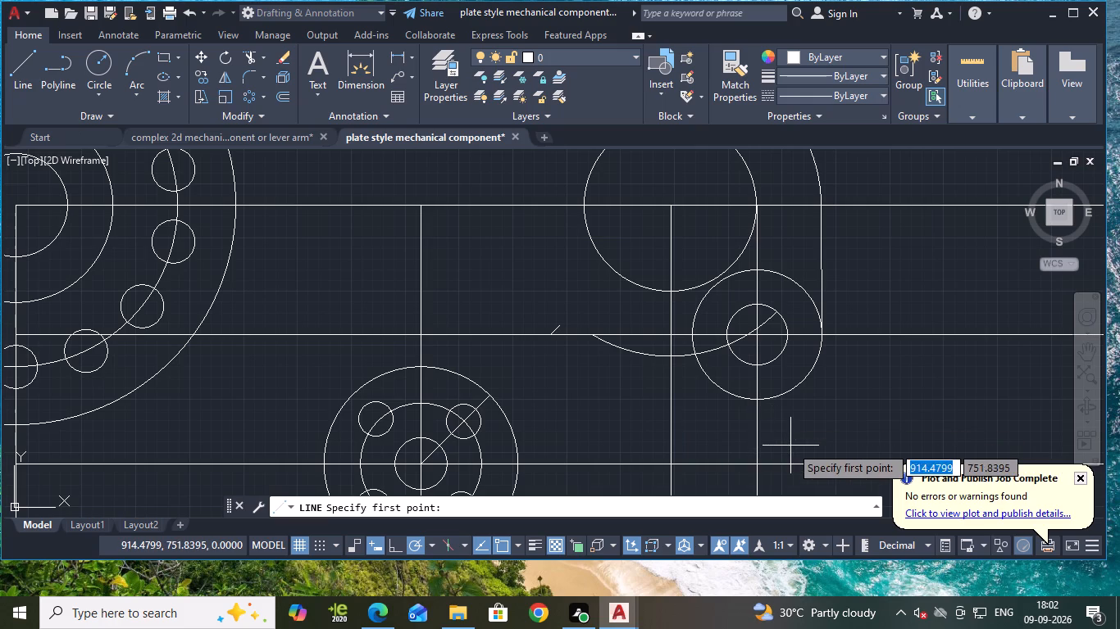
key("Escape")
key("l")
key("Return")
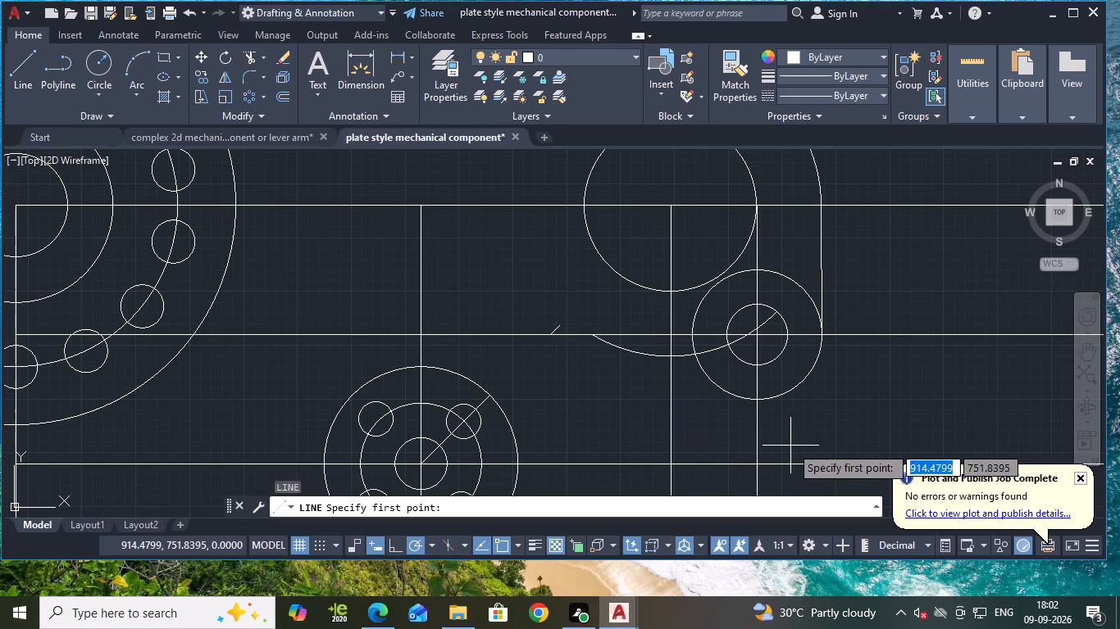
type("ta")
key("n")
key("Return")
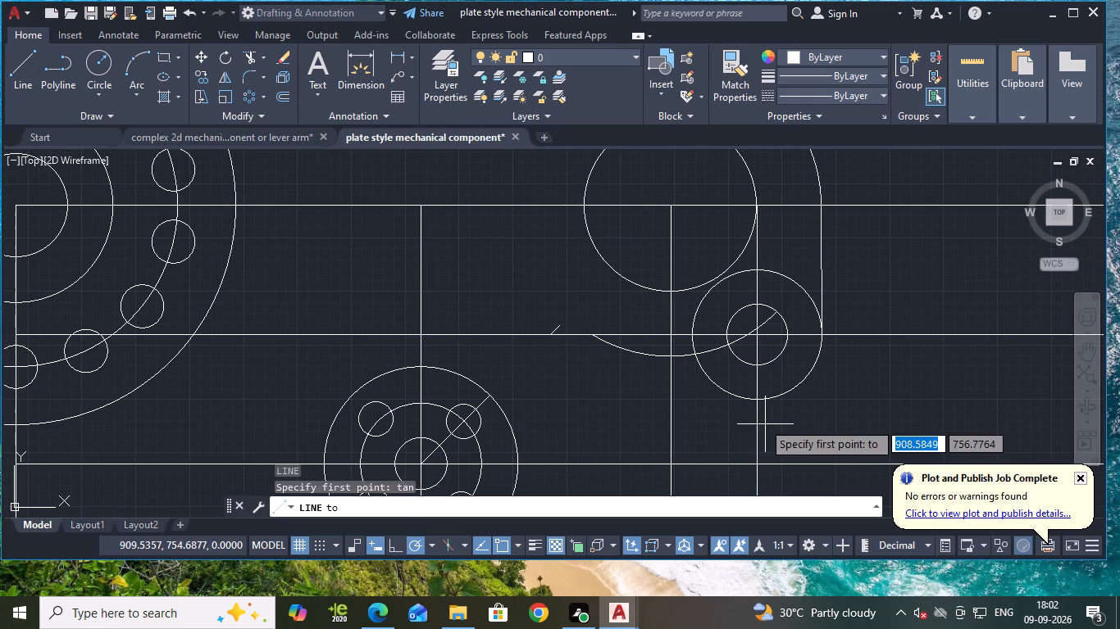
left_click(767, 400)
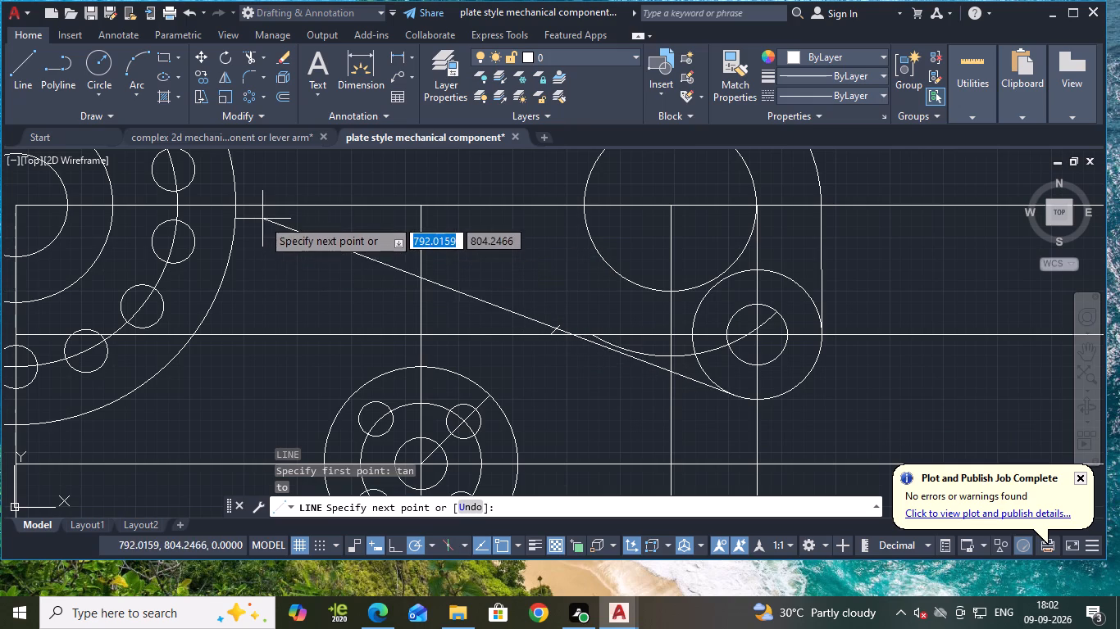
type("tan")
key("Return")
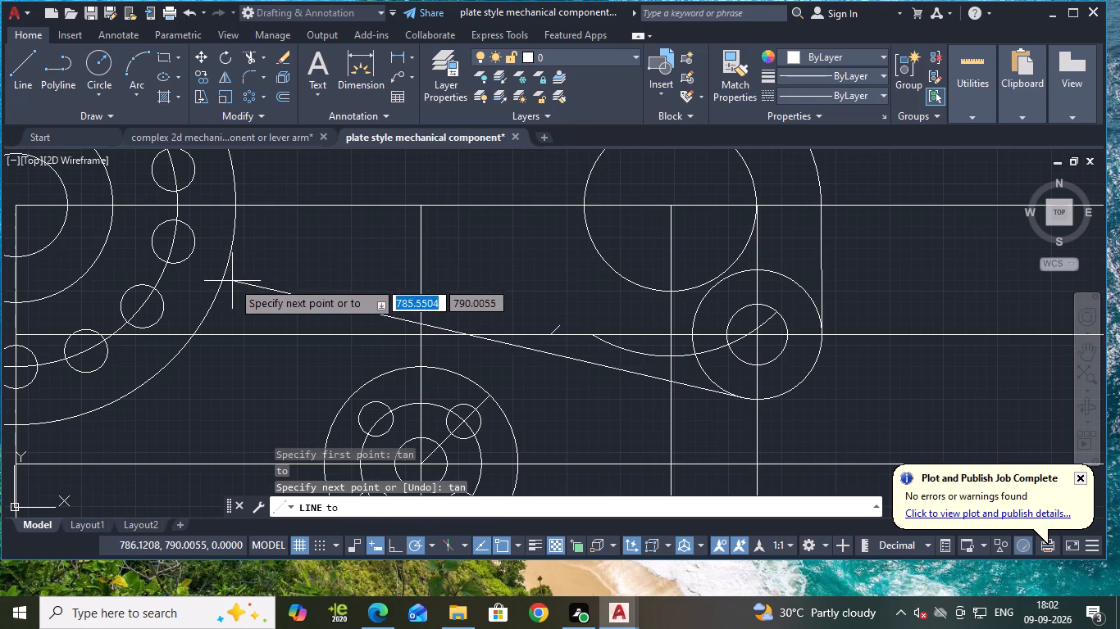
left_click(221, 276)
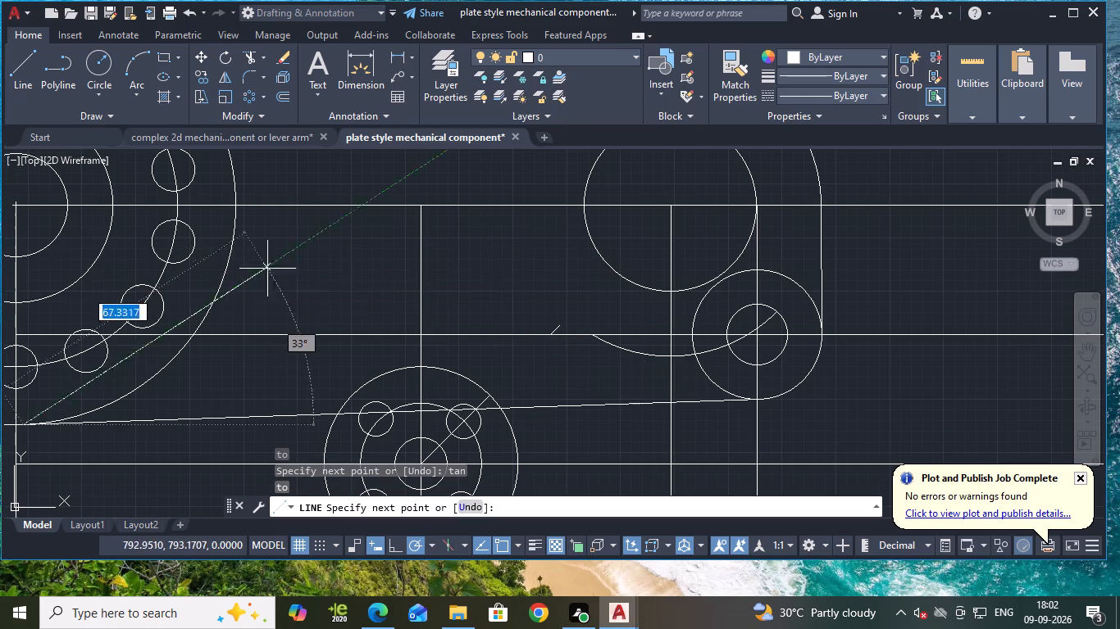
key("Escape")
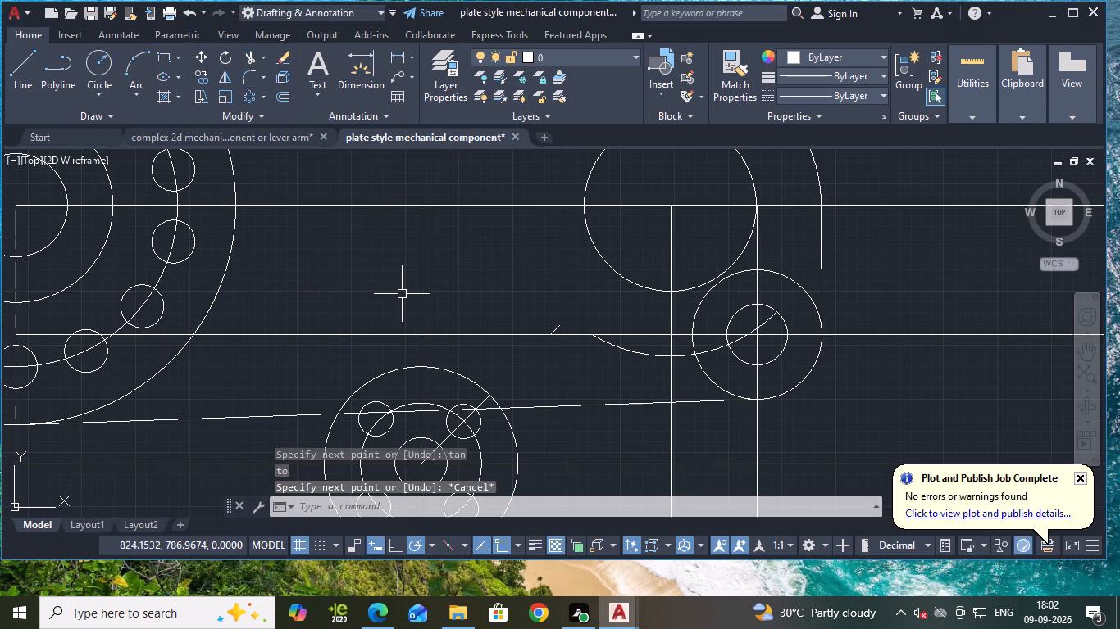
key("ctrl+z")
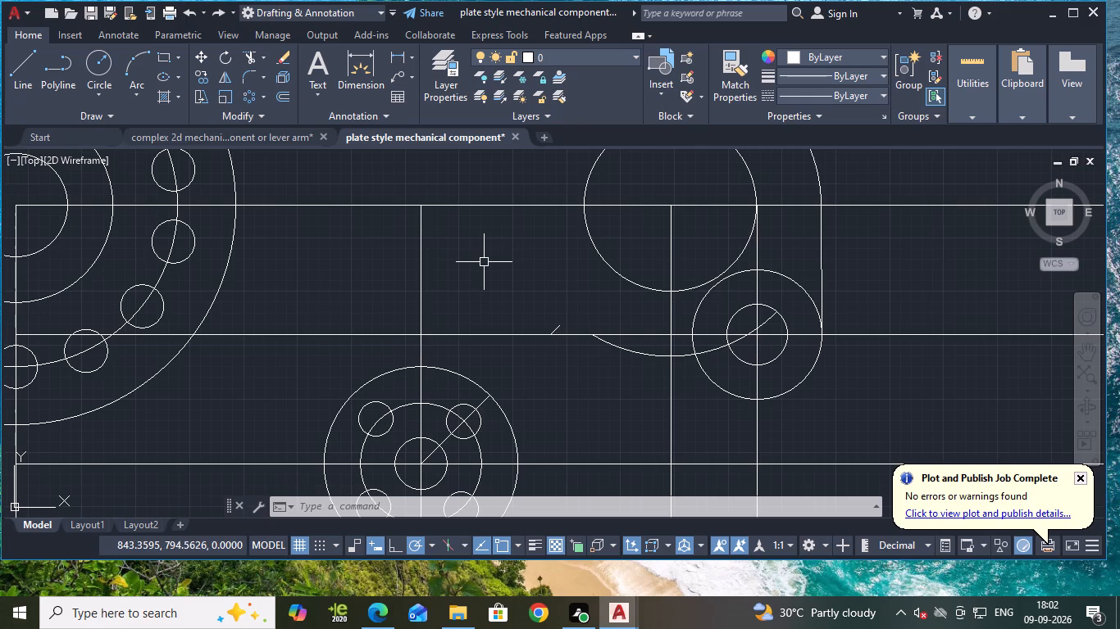
Draw a circle of radius 10 where the small hub's vertical centreline meets the shared horizontal centreline of the large and third hubs.
middle_click_drag(494, 270, 540, 342)
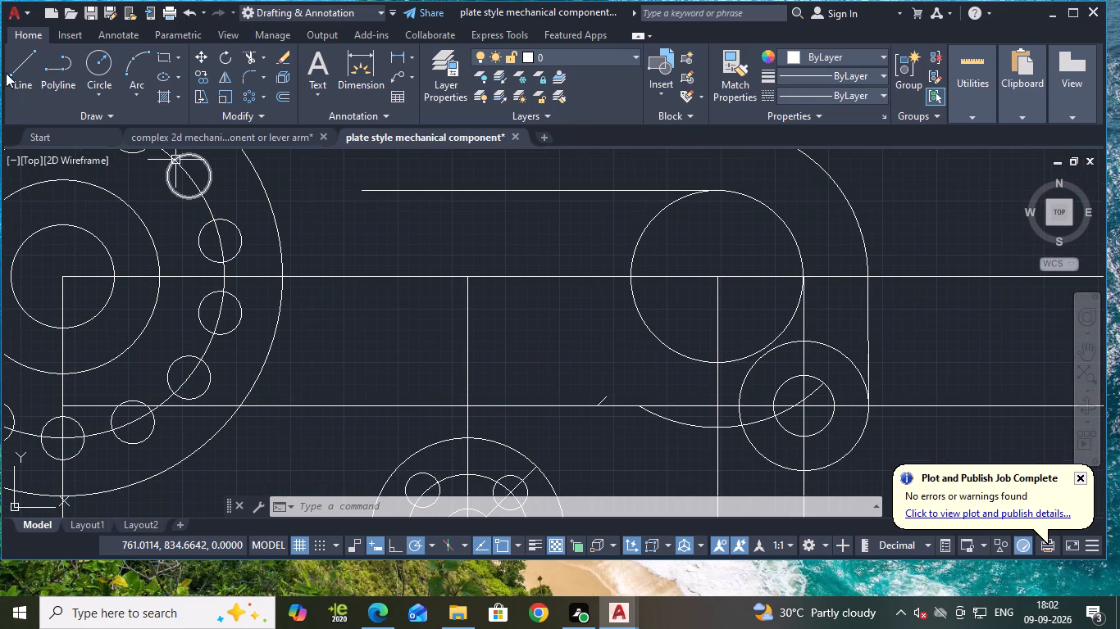
left_click(16, 72)
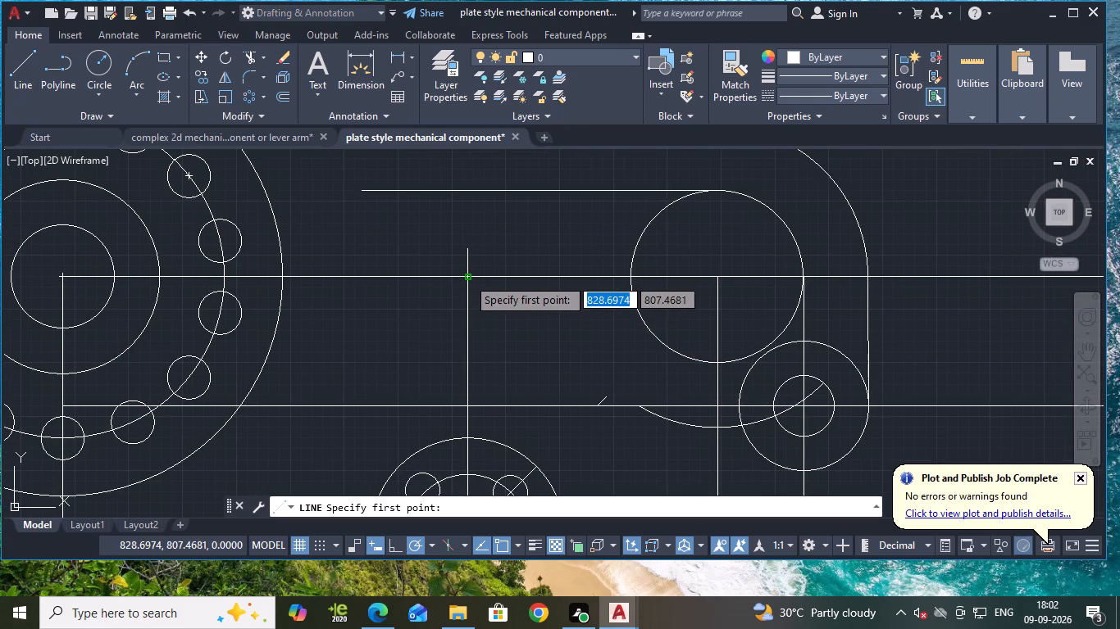
key("Escape")
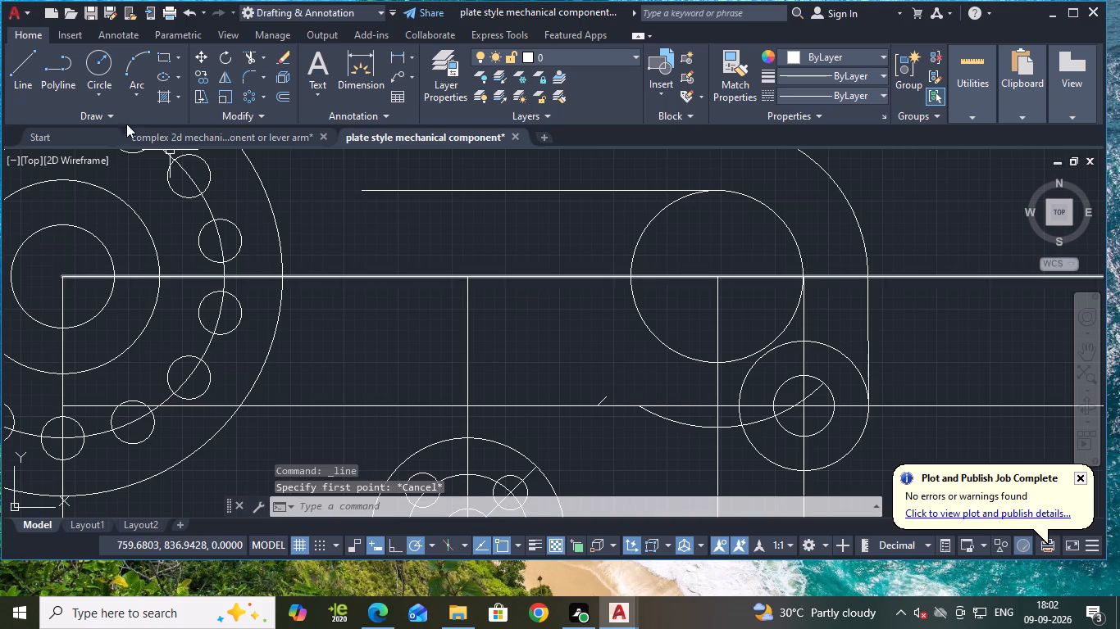
left_click(97, 61)
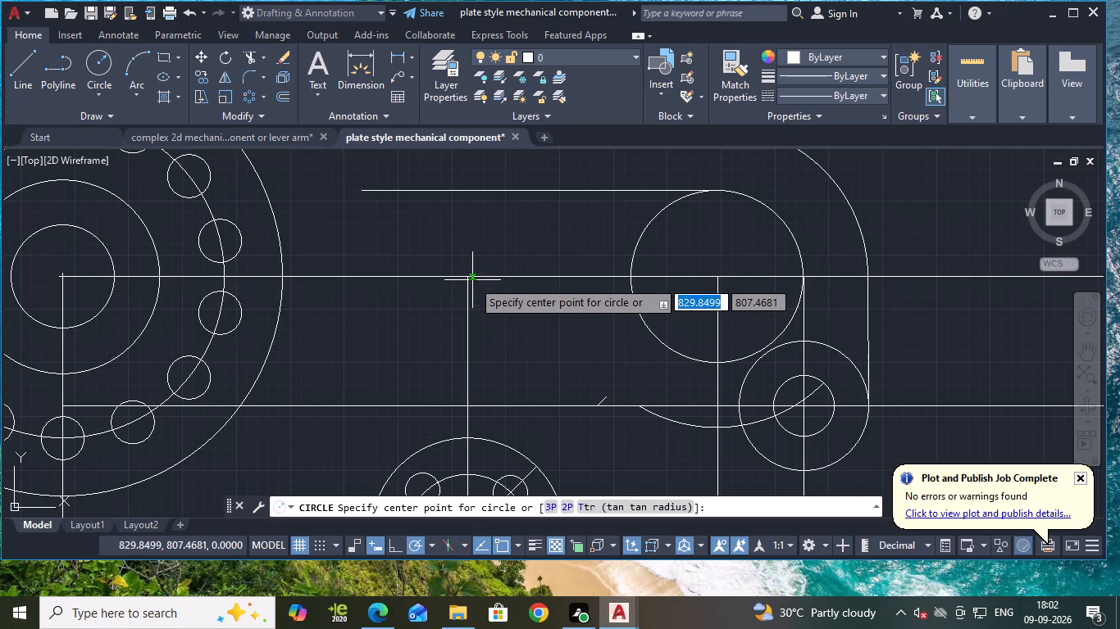
left_click(467, 278)
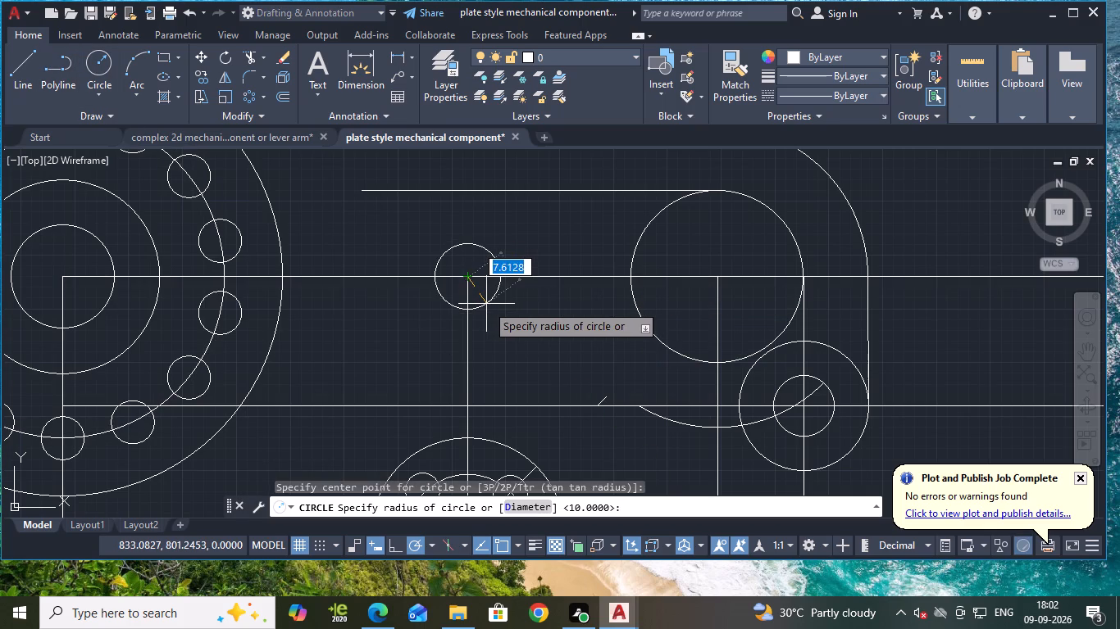
type("10")
key("Return")
key("Escape")
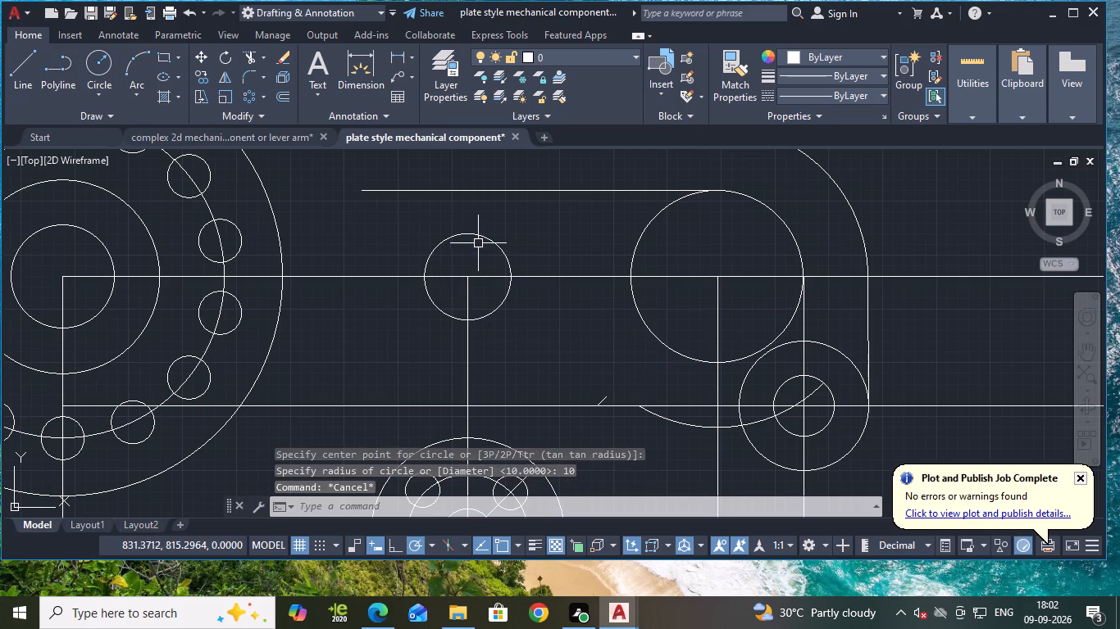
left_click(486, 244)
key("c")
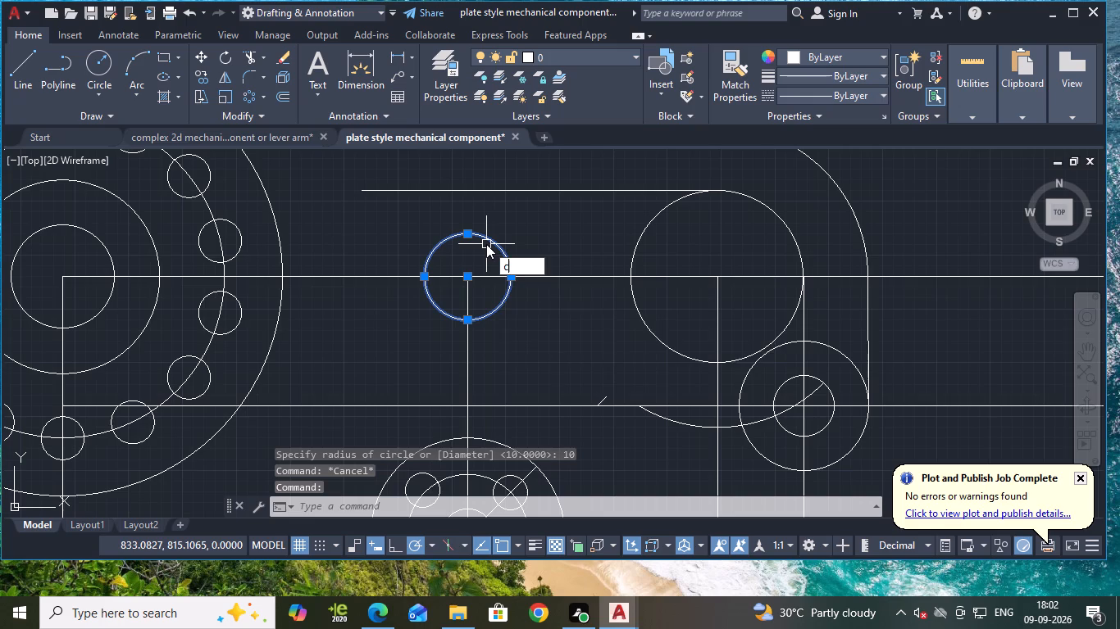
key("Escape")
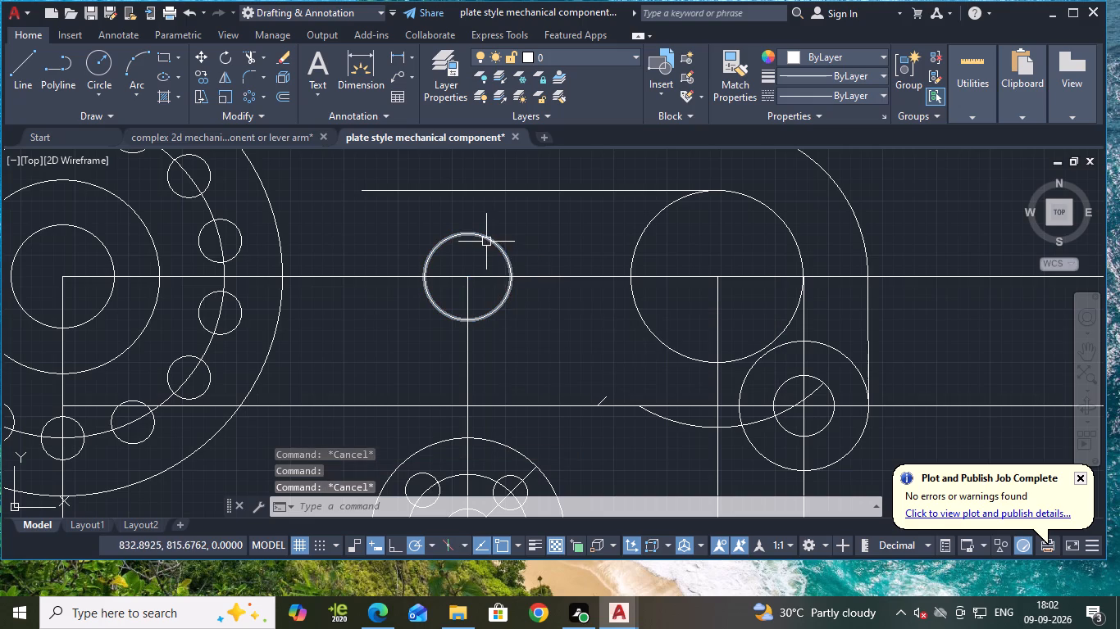
Move the radius 10 circle straight up by 10, from its centre to its upper quadrant.
key("m")
key("Return")
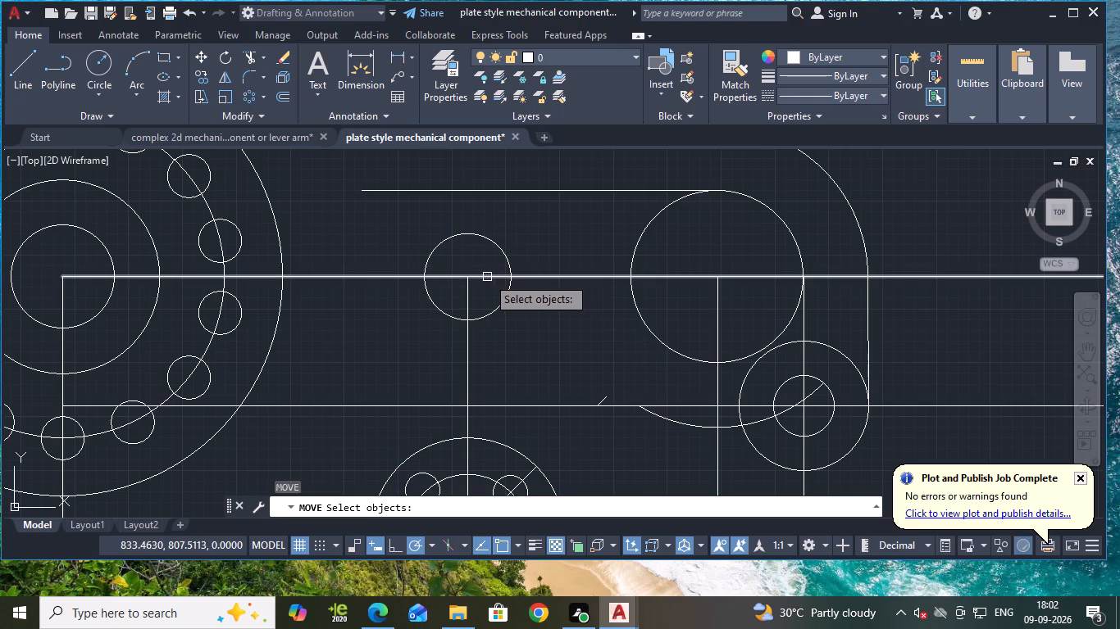
left_click(502, 256)
key("Return")
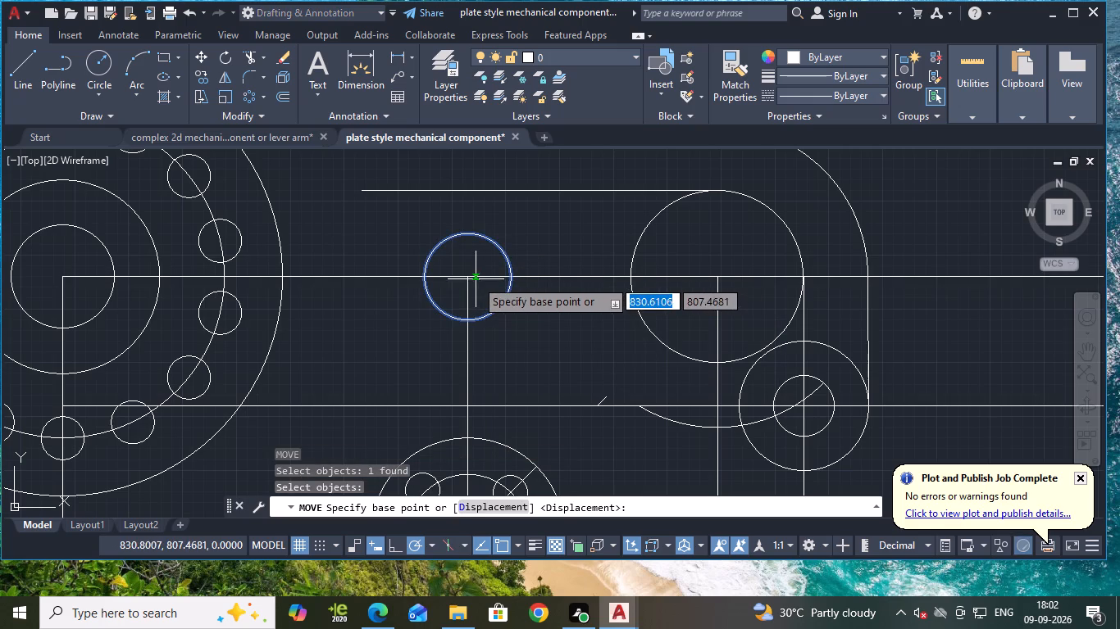
left_click(467, 278)
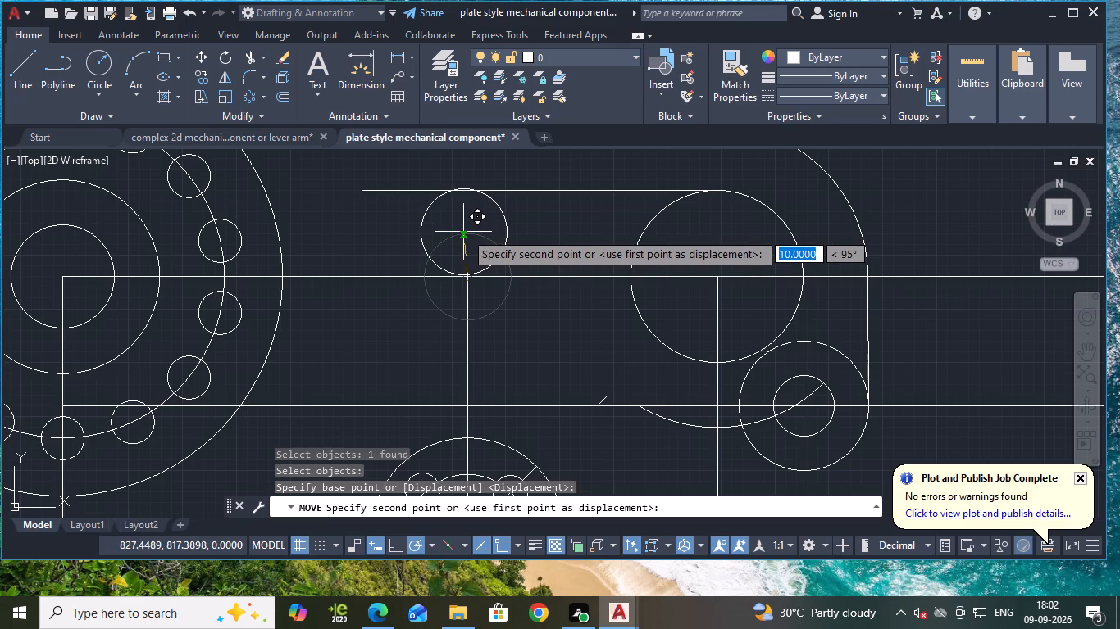
left_click(467, 232)
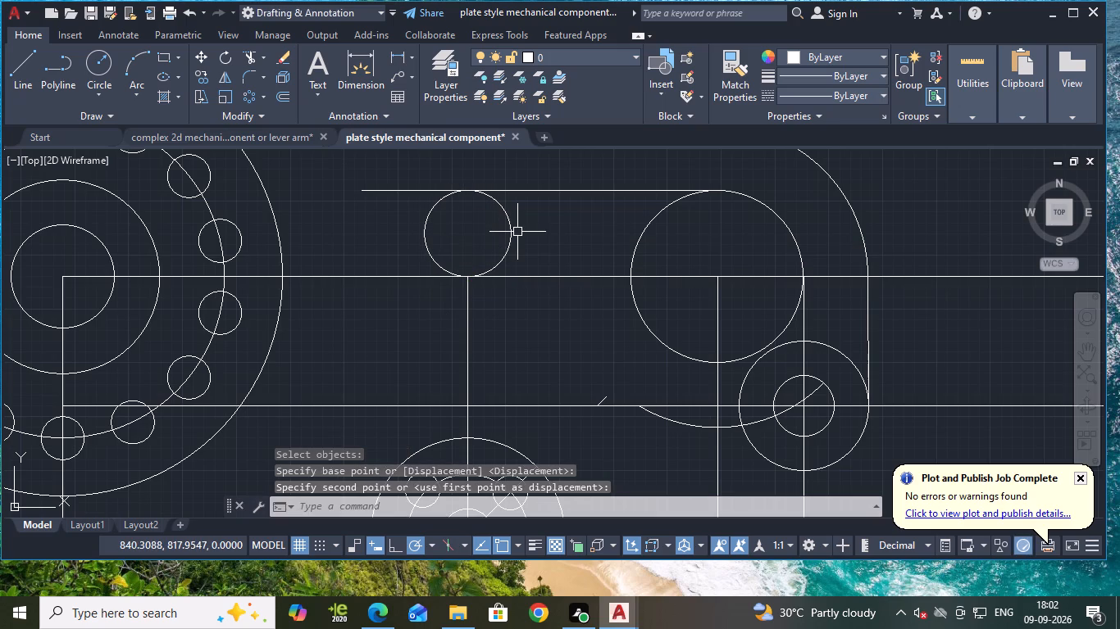
key("Escape")
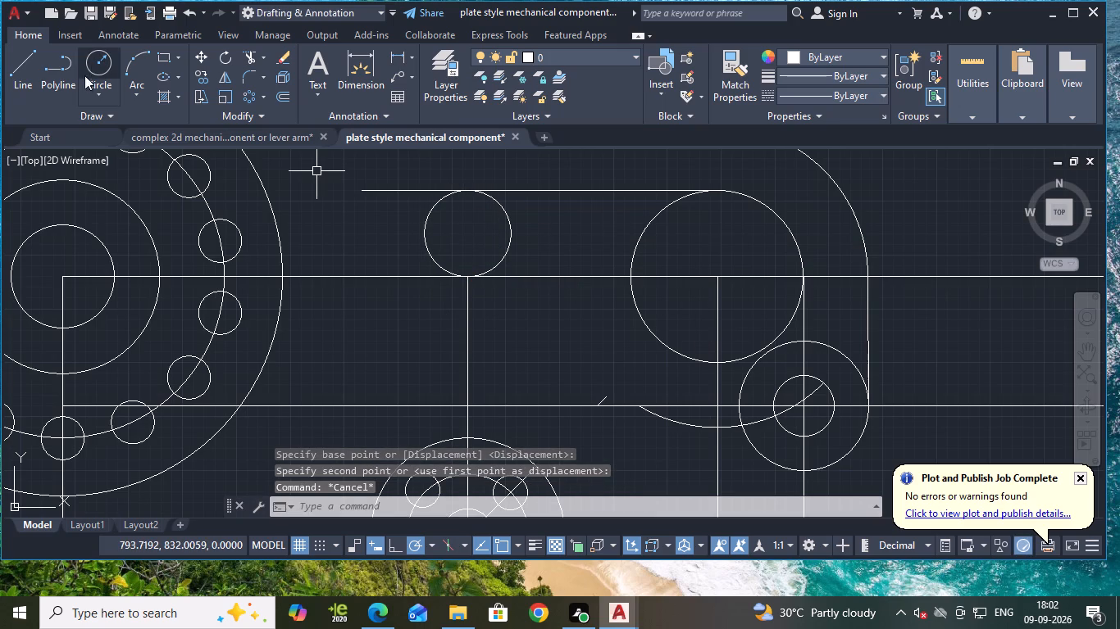
Draw a tangent line from the underside of the third hub's inner circle to the underside of the radius 10 circle.
left_click(19, 67)
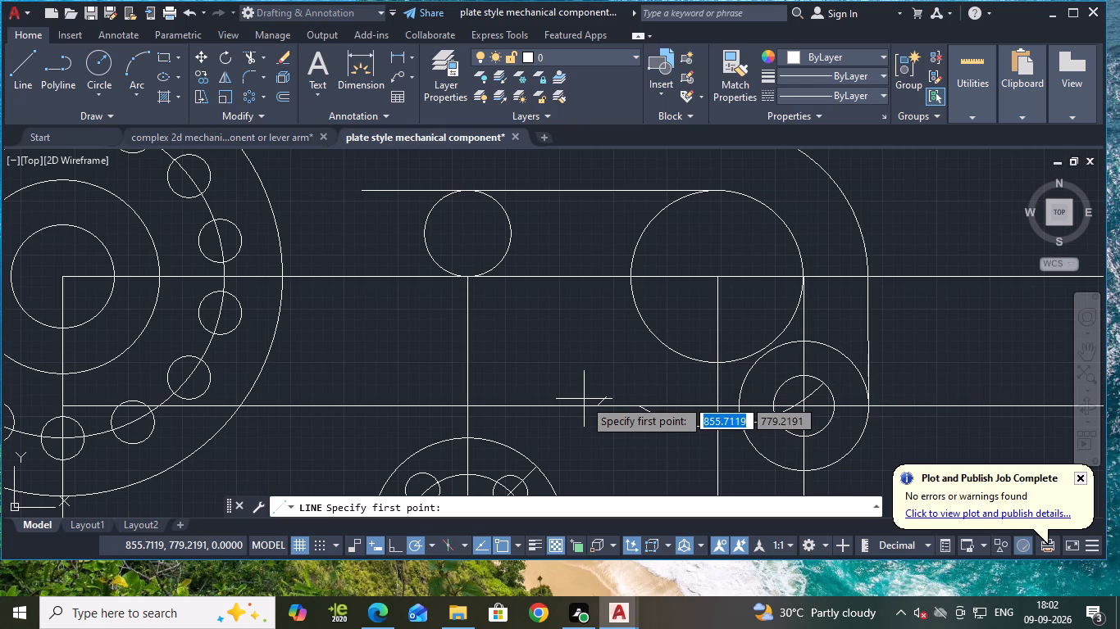
key("t")
key("Escape")
key("l")
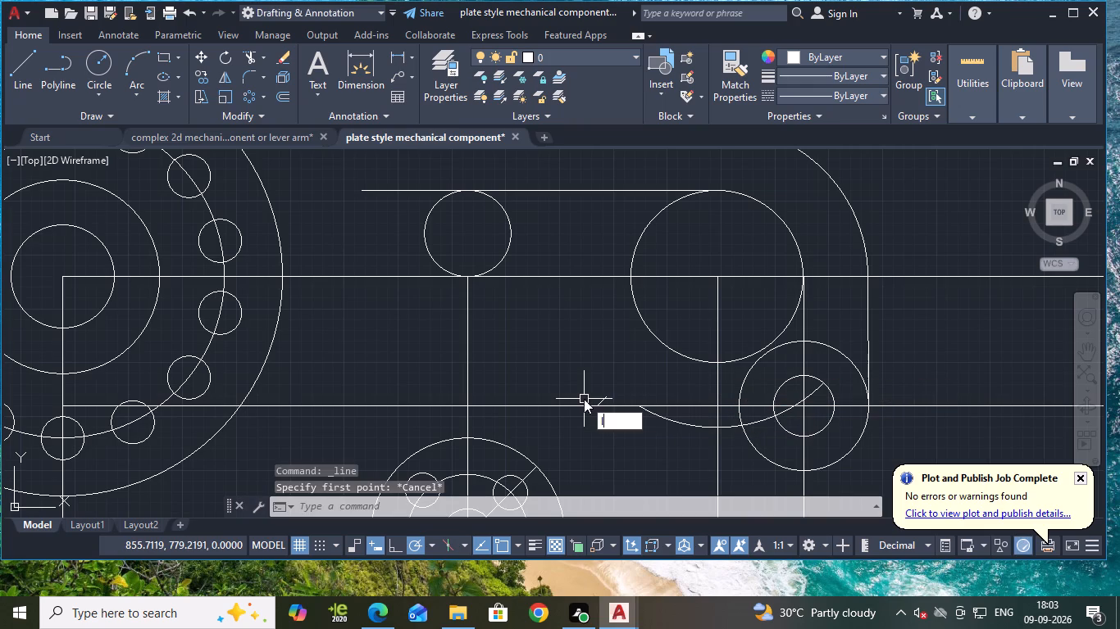
key("Return")
type("tan\\")
key("BackSpace")
key("Return")
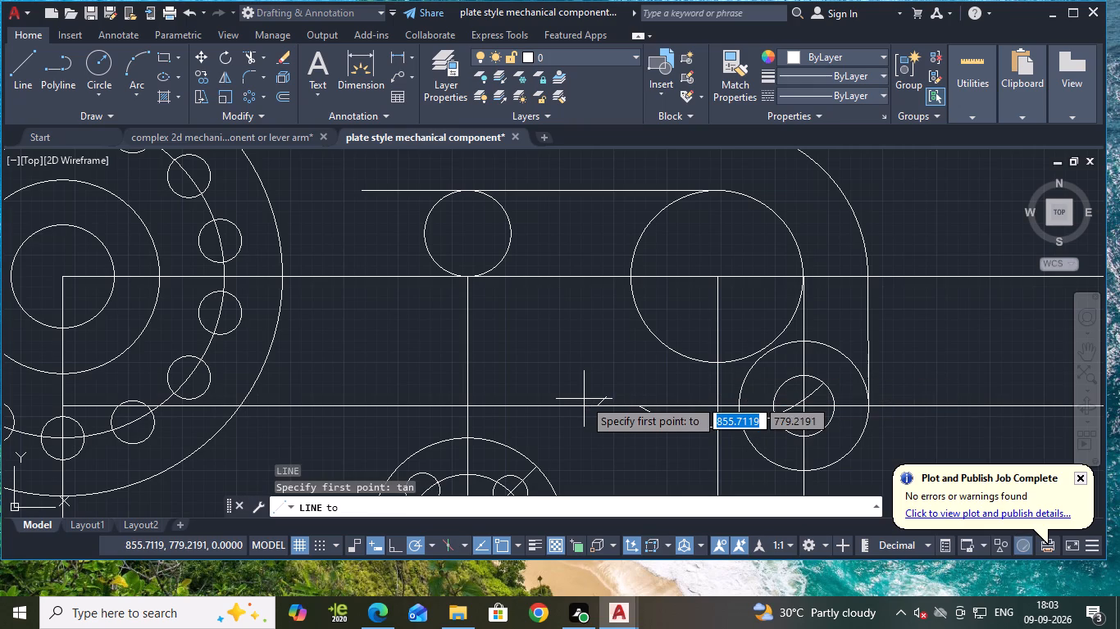
left_click(730, 363)
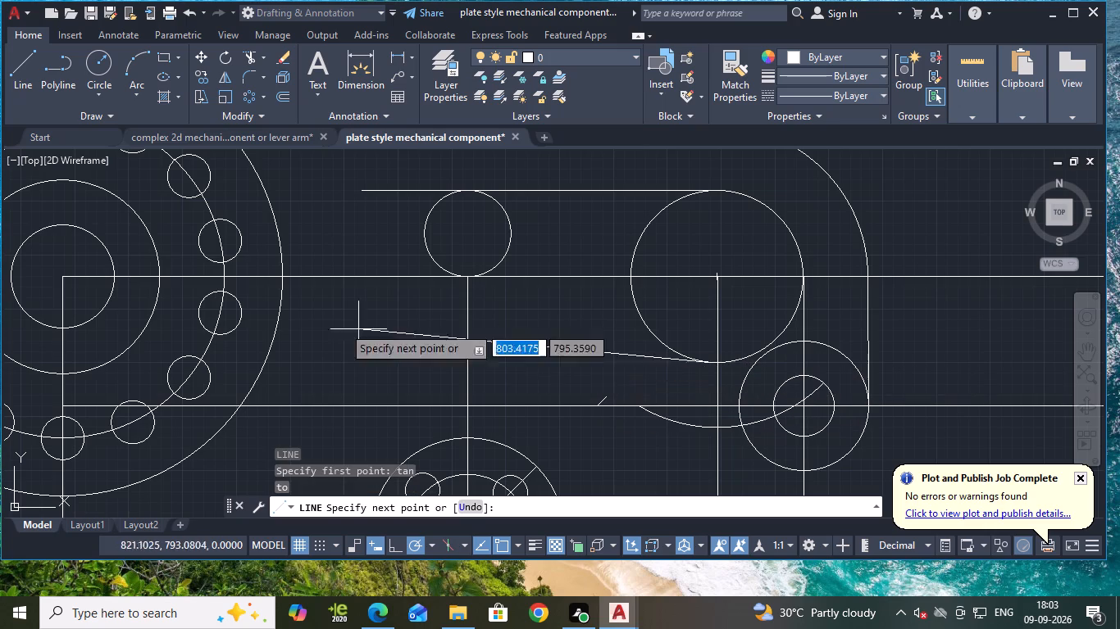
type("tan")
key("Return")
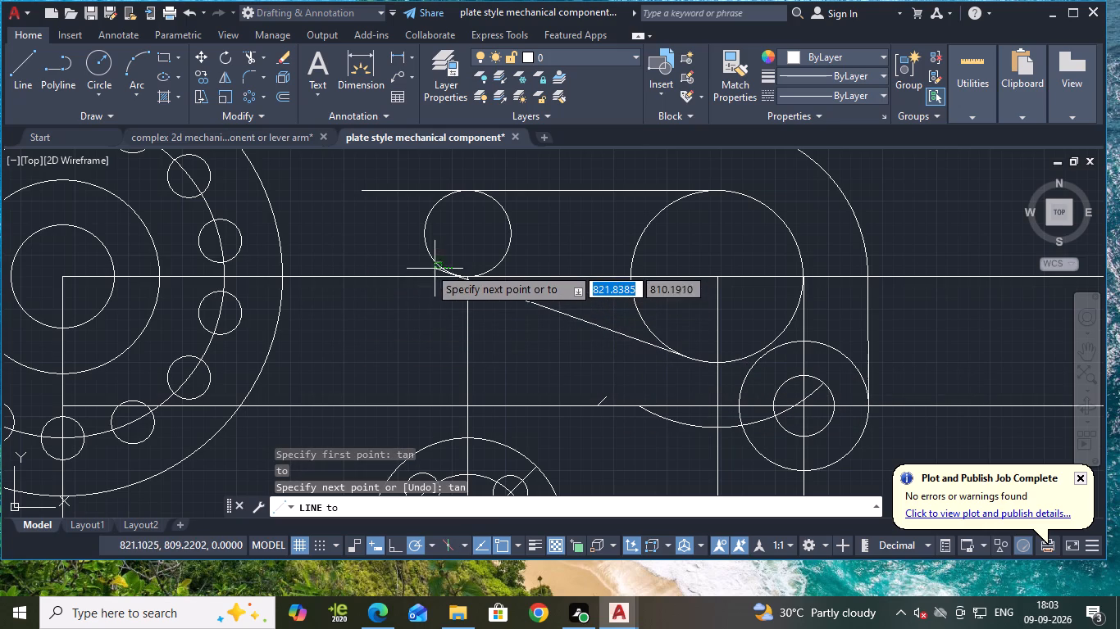
left_click(436, 269)
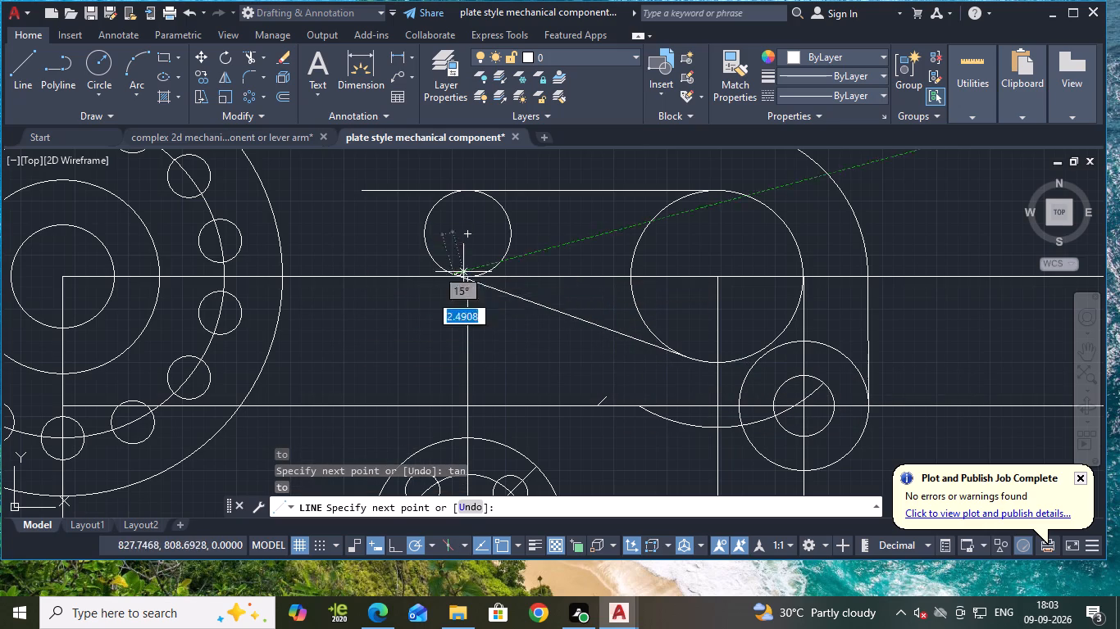
key("Escape")
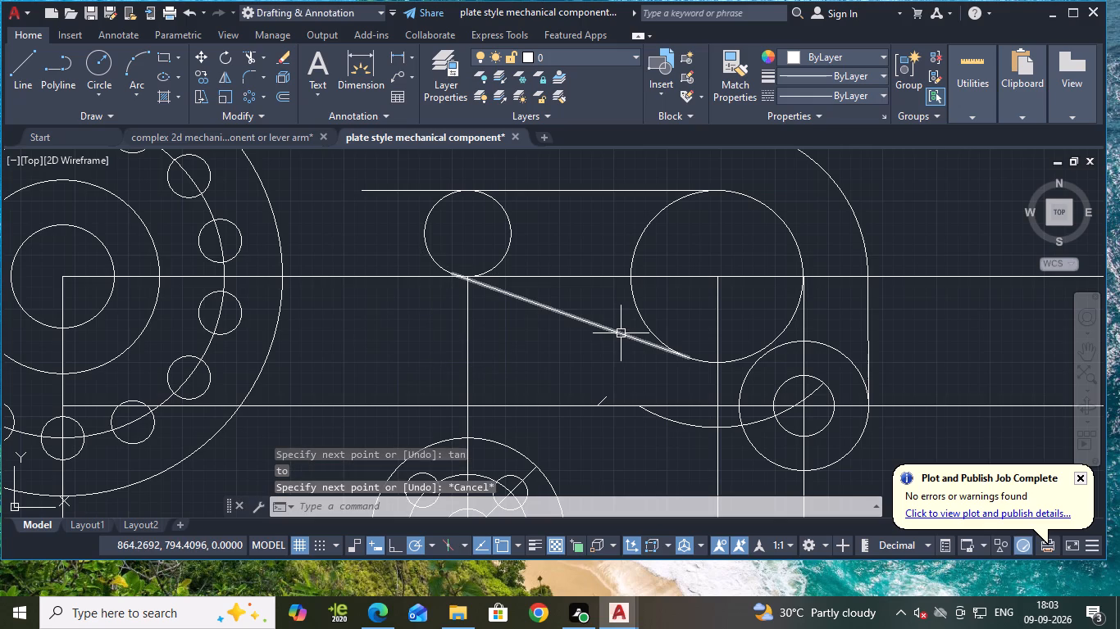
Trim the upper line's overhang and the inner portions of the radius 10 circle and third hub's inner circle, leaving the closed tapered slot.
type("tr")
key("Return")
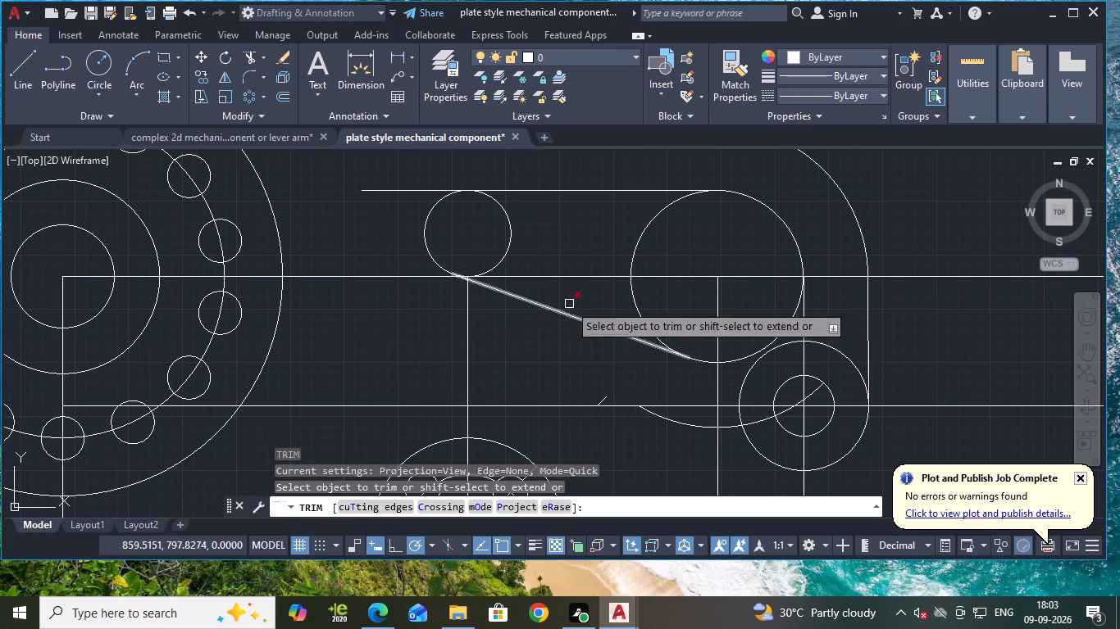
left_click(389, 194)
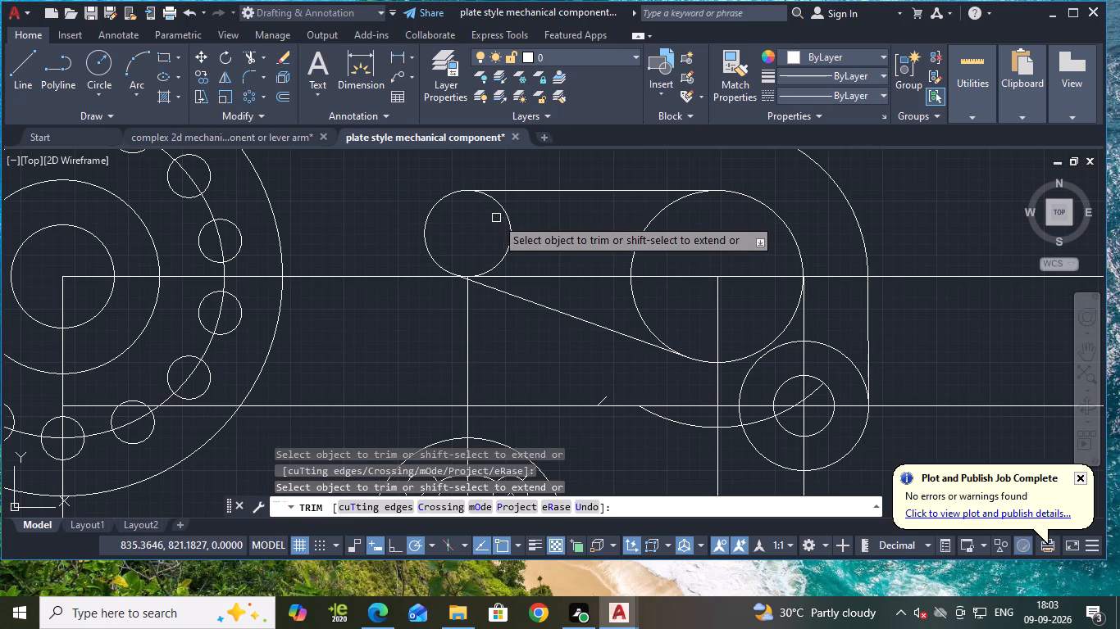
left_click(504, 221)
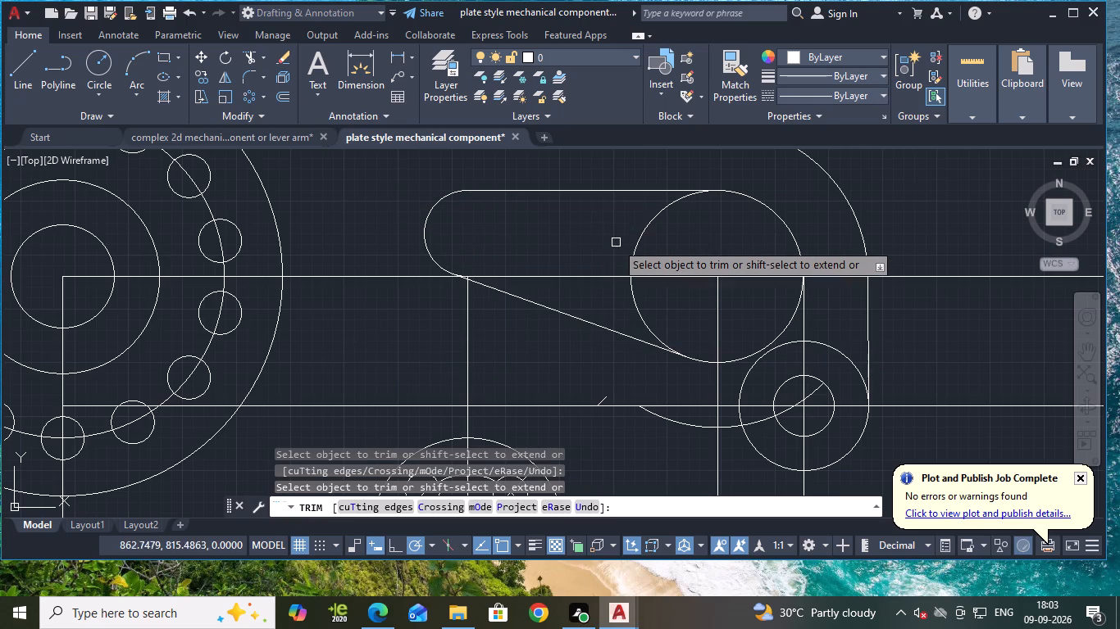
left_click(633, 247)
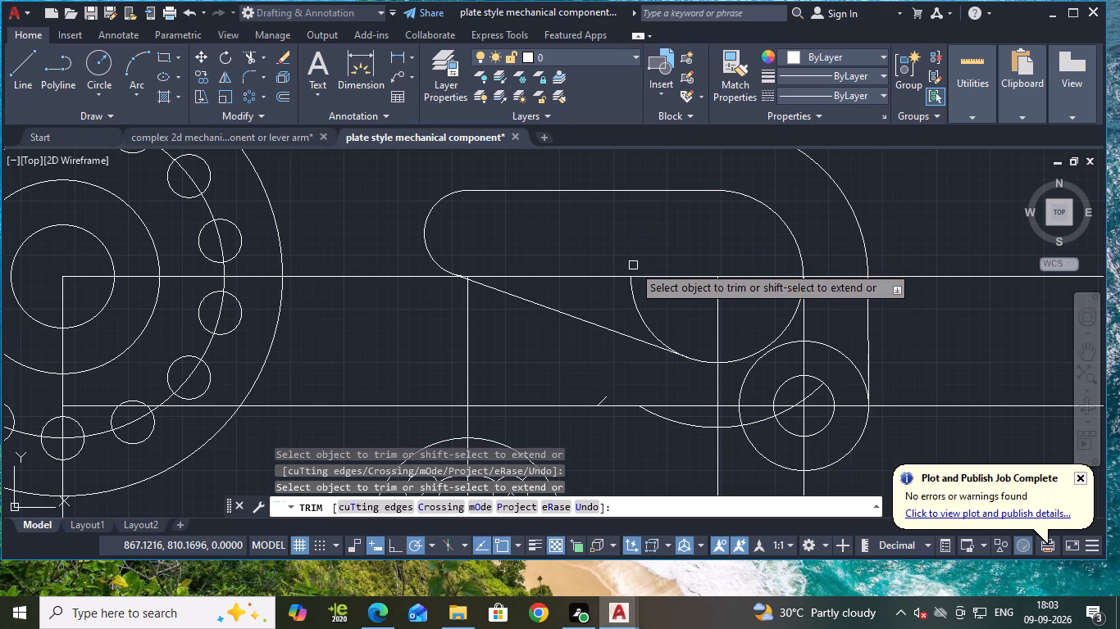
left_click(631, 291)
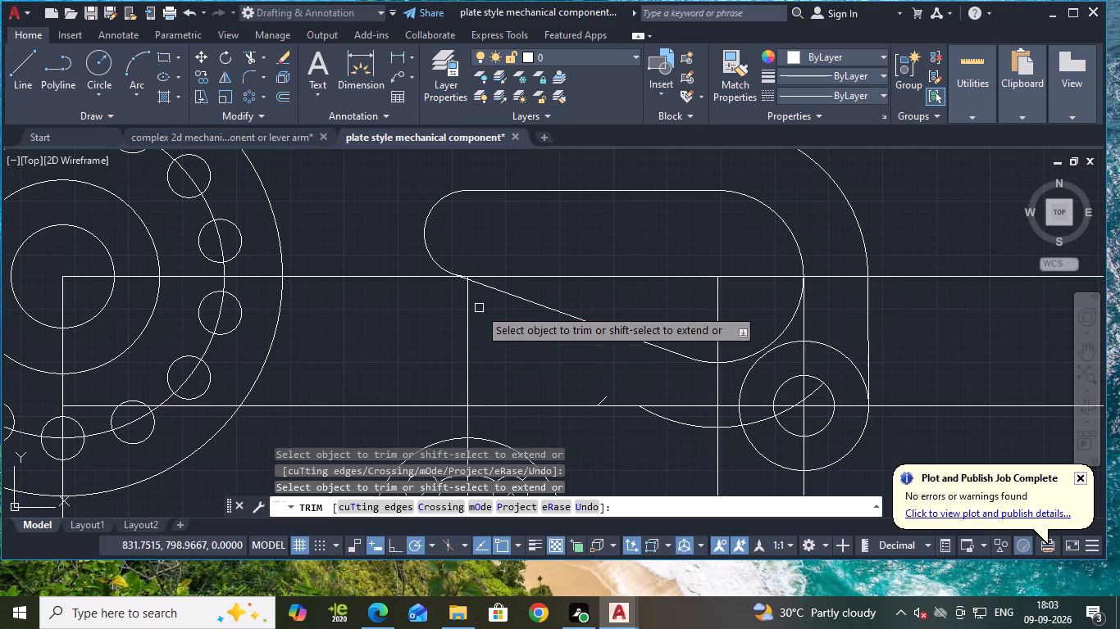
scroll(475, 296, "up", 4)
middle_click_drag(509, 265, 563, 345)
scroll(480, 261, "up", 2)
left_click(385, 273)
scroll(557, 344, "down", 2)
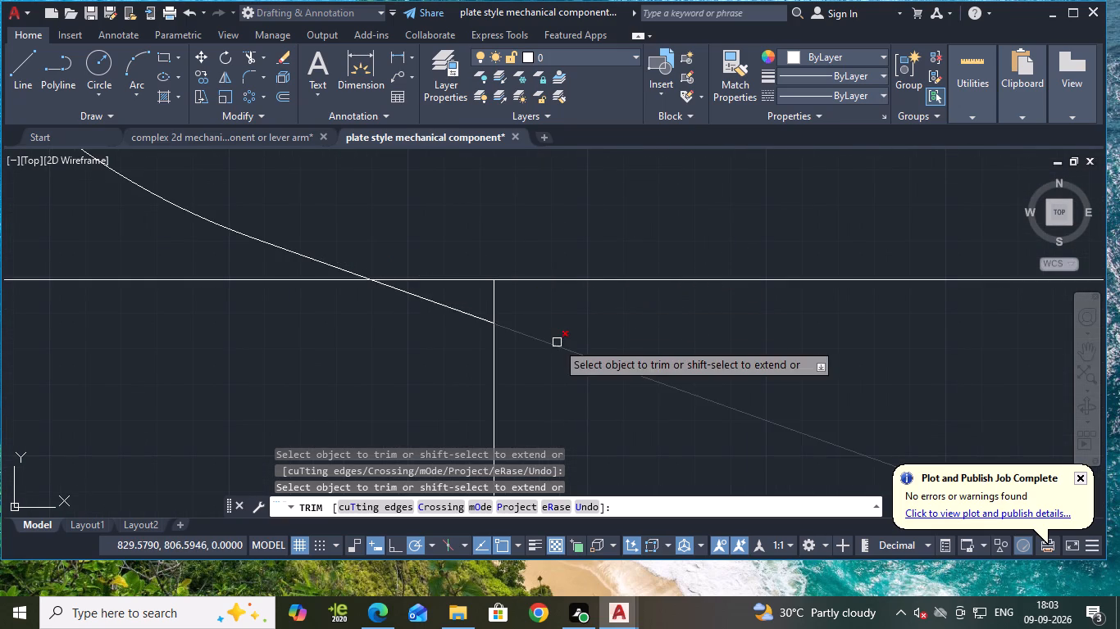
scroll(622, 416, "down", 2)
middle_click_drag(706, 455, 440, 218)
scroll(452, 224, "down", 2)
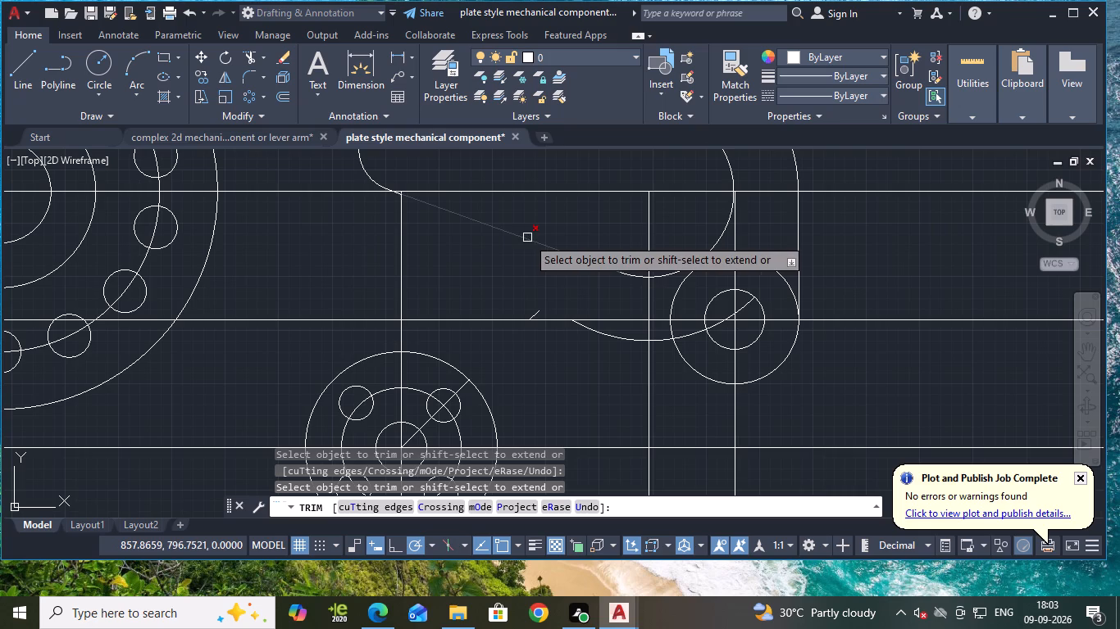
middle_click(536, 287)
middle_click_drag(557, 295, 568, 325)
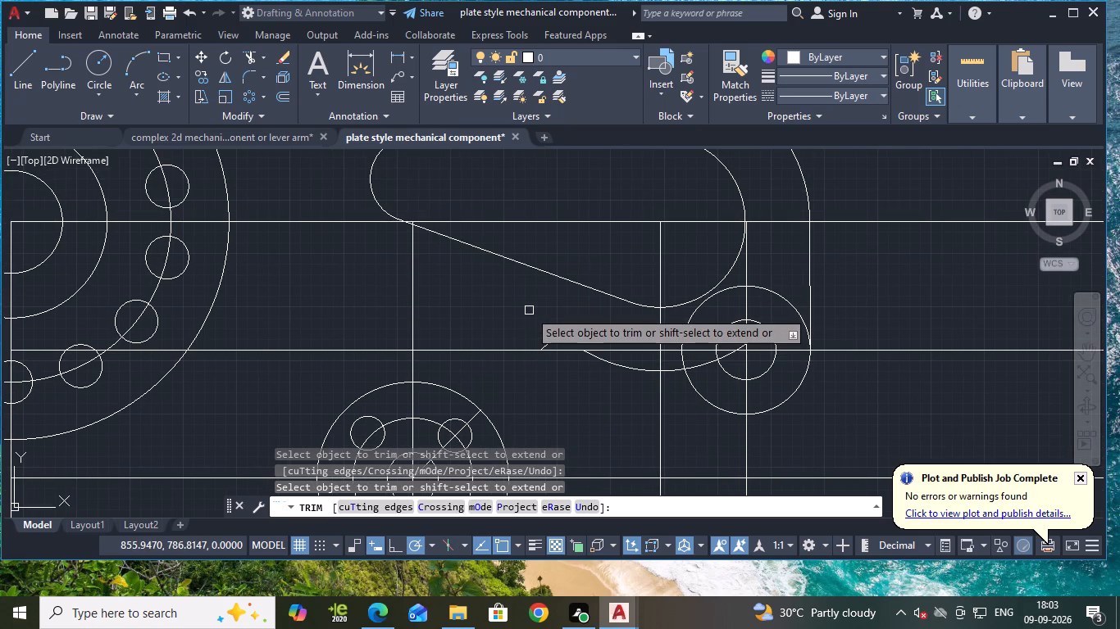
Save the drawing.
key("ctrl+s")
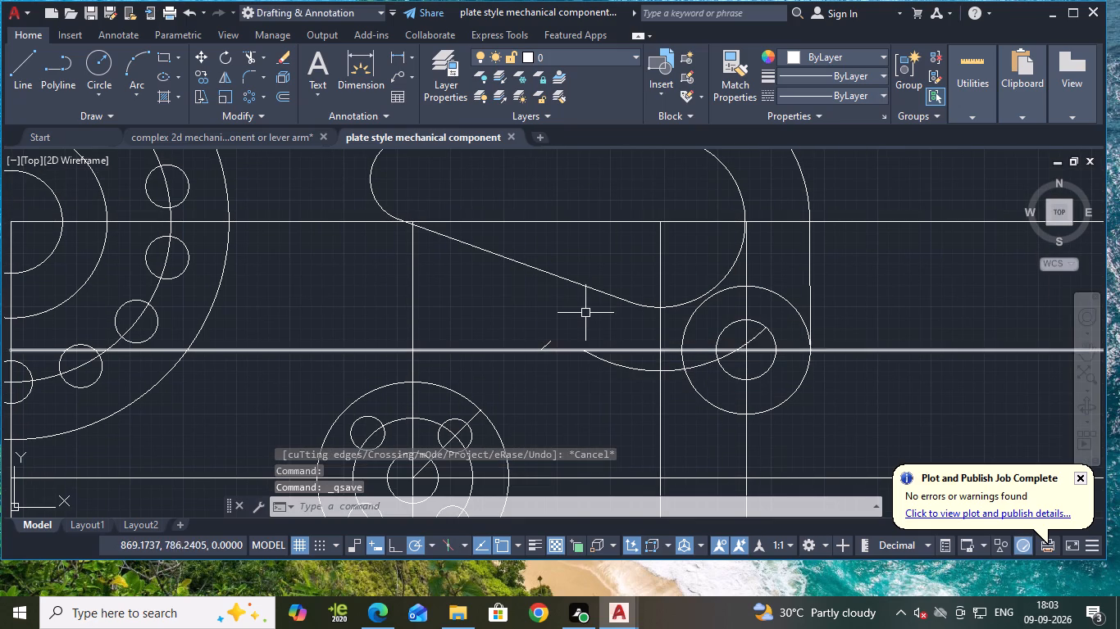
key("Escape")
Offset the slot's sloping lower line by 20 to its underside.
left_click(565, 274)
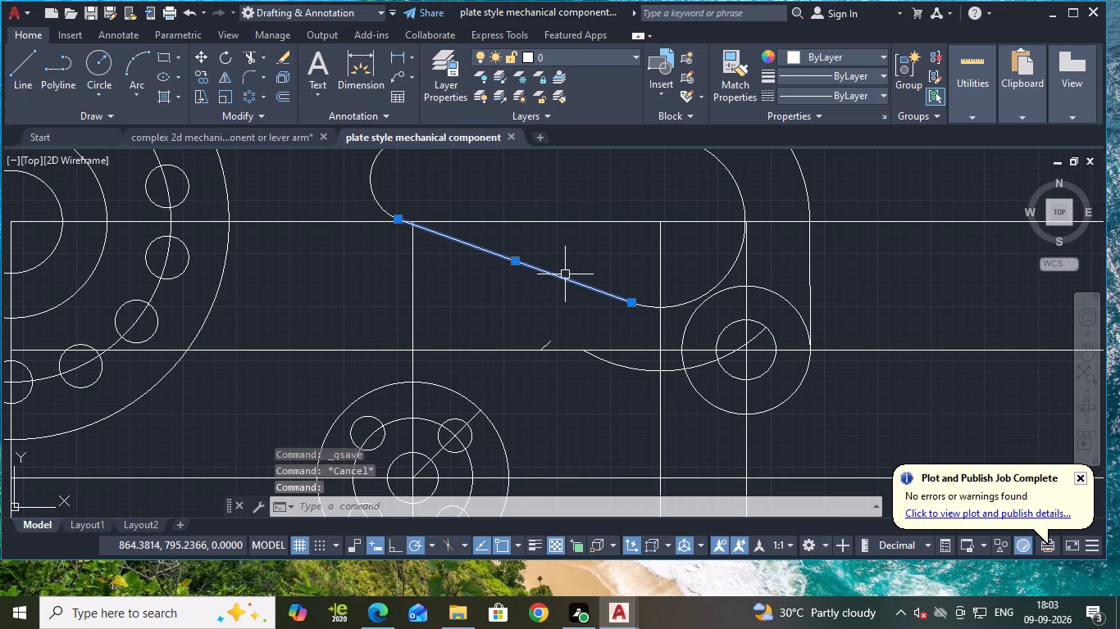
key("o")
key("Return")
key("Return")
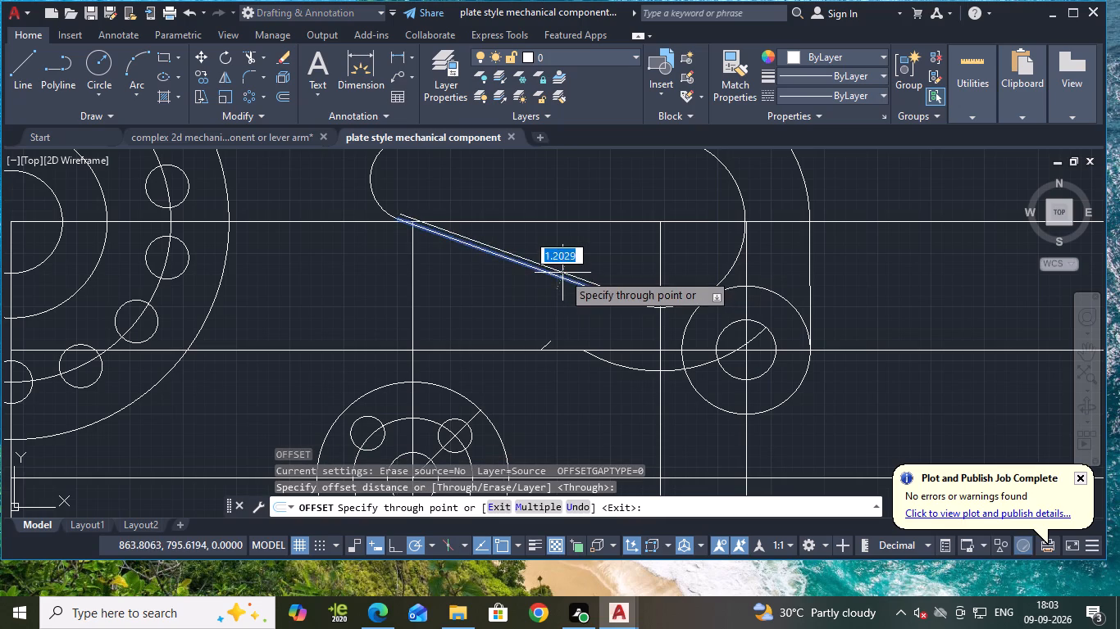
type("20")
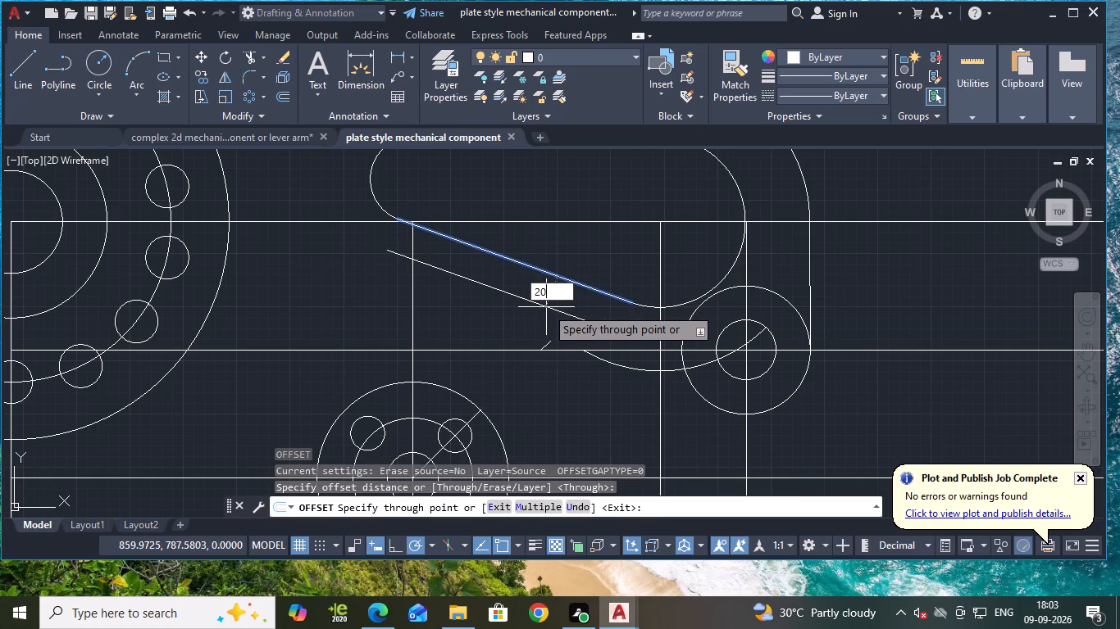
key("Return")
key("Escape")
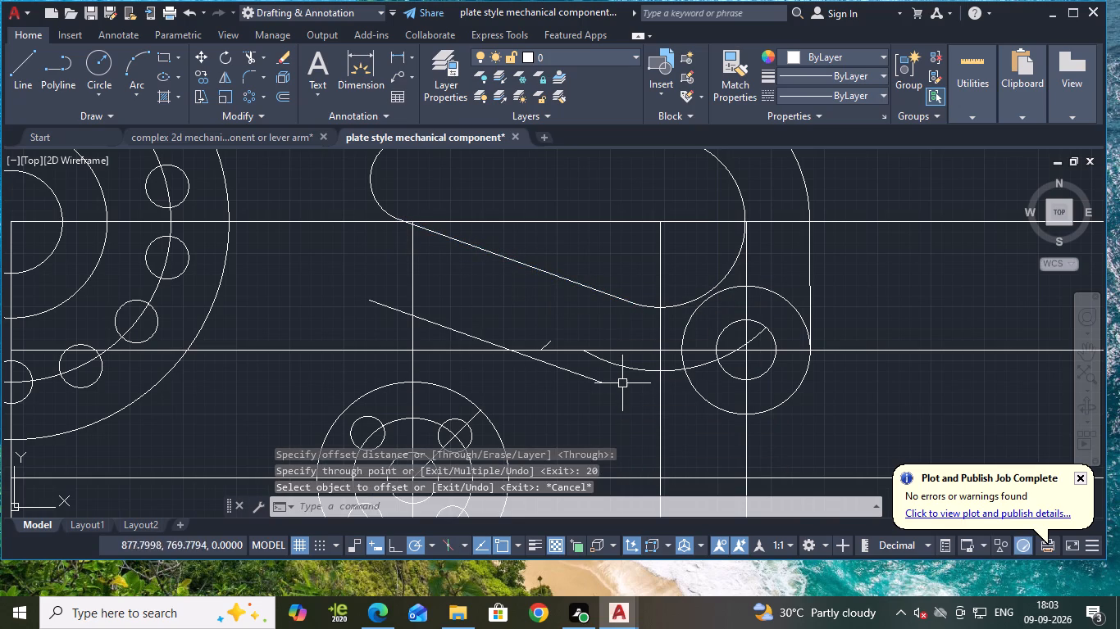
Erase the construction arc that passes through the lug below the slot.
left_click(625, 367)
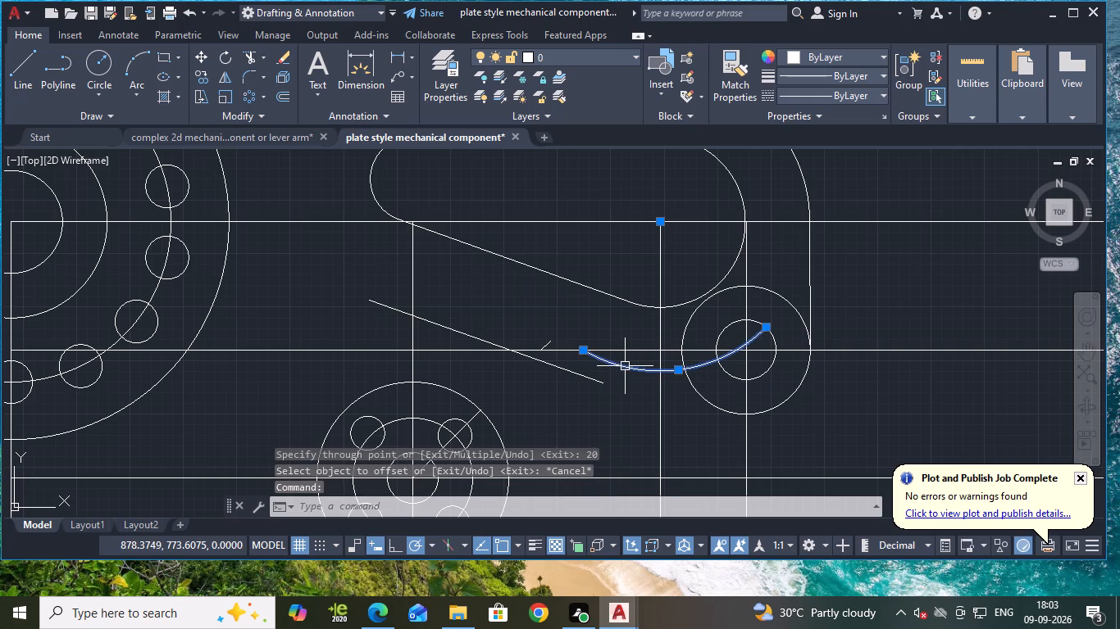
key("e")
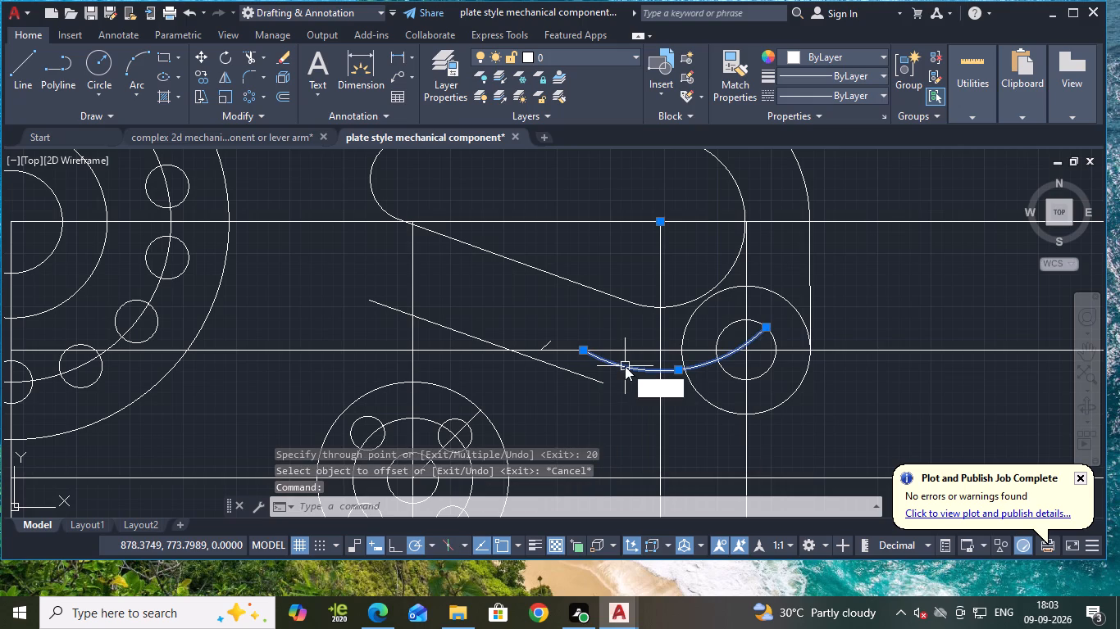
key("Return")
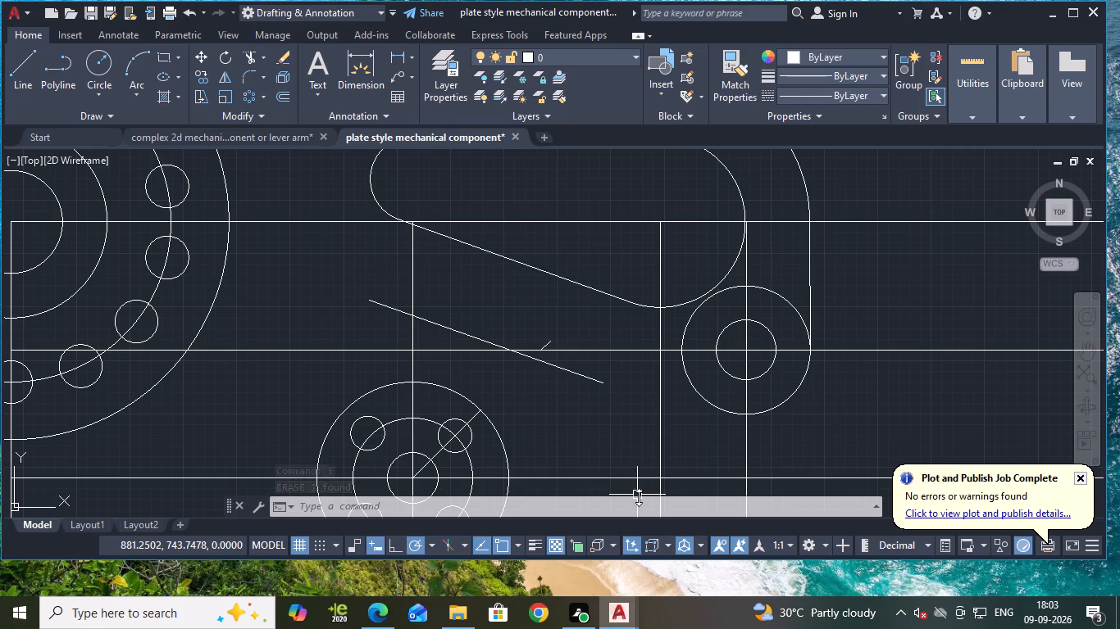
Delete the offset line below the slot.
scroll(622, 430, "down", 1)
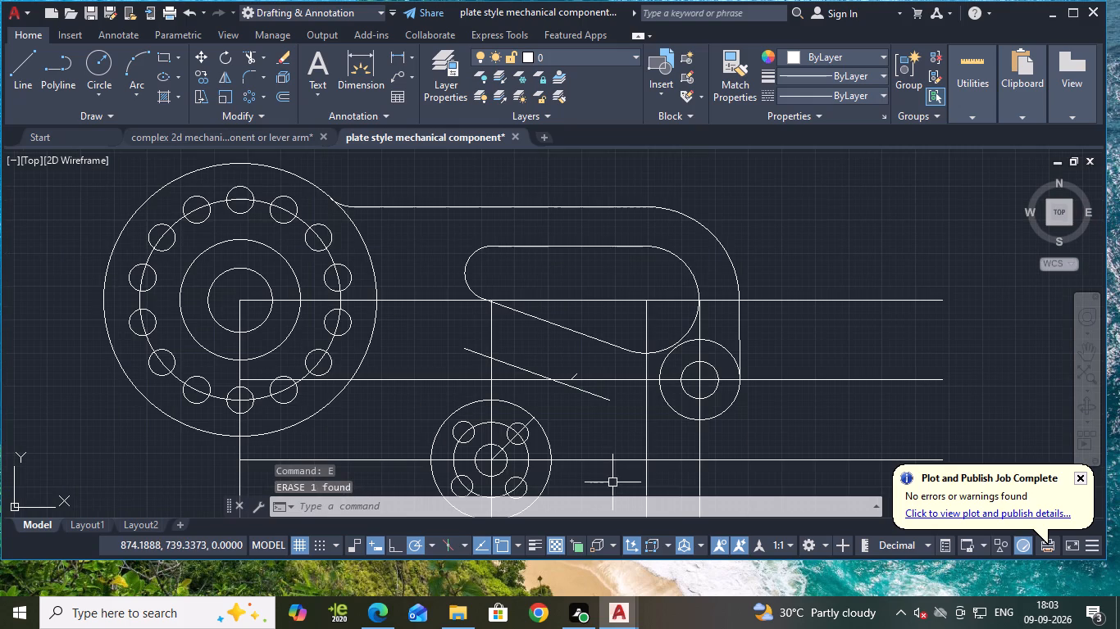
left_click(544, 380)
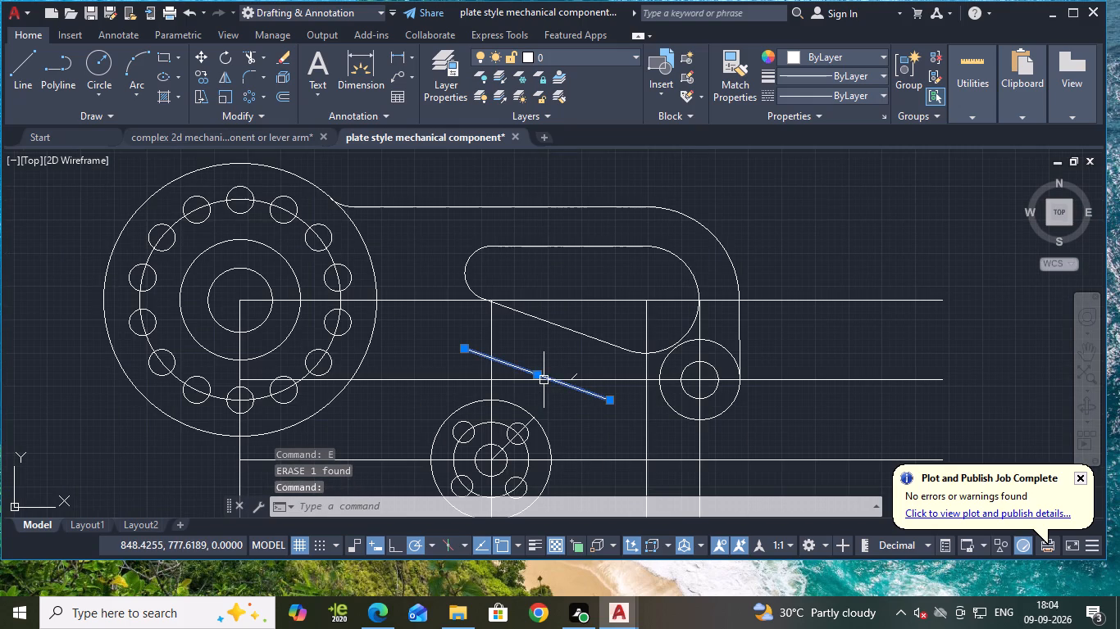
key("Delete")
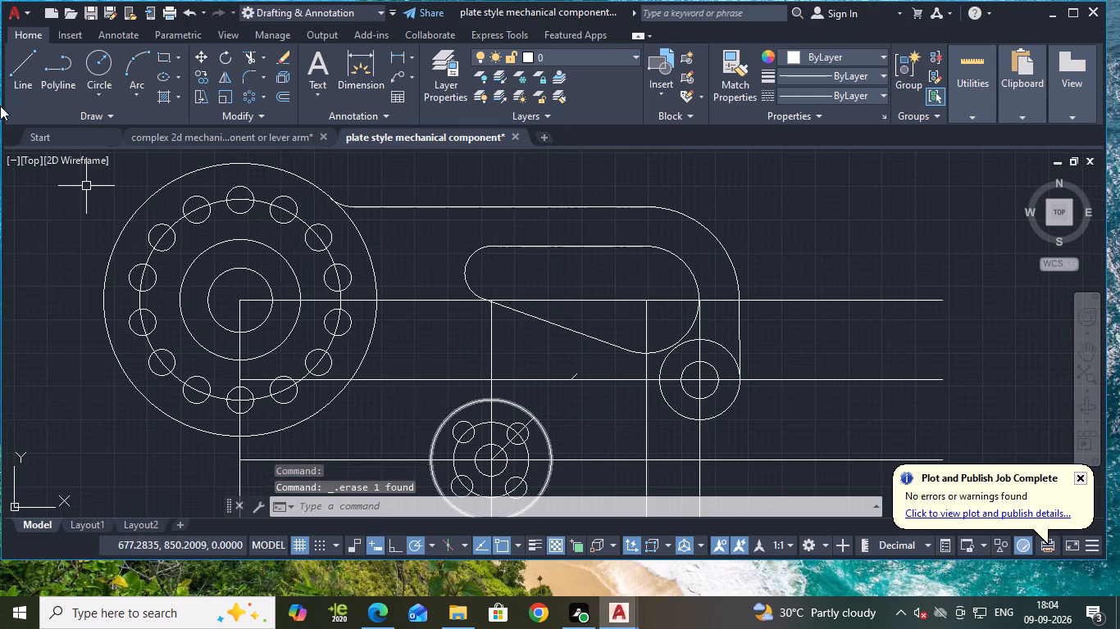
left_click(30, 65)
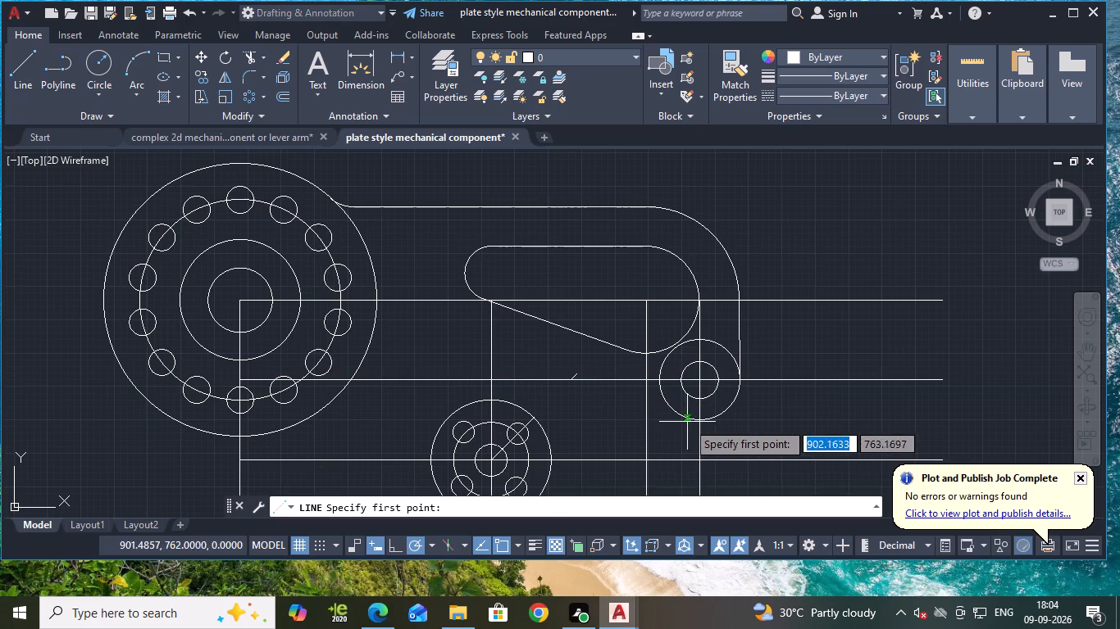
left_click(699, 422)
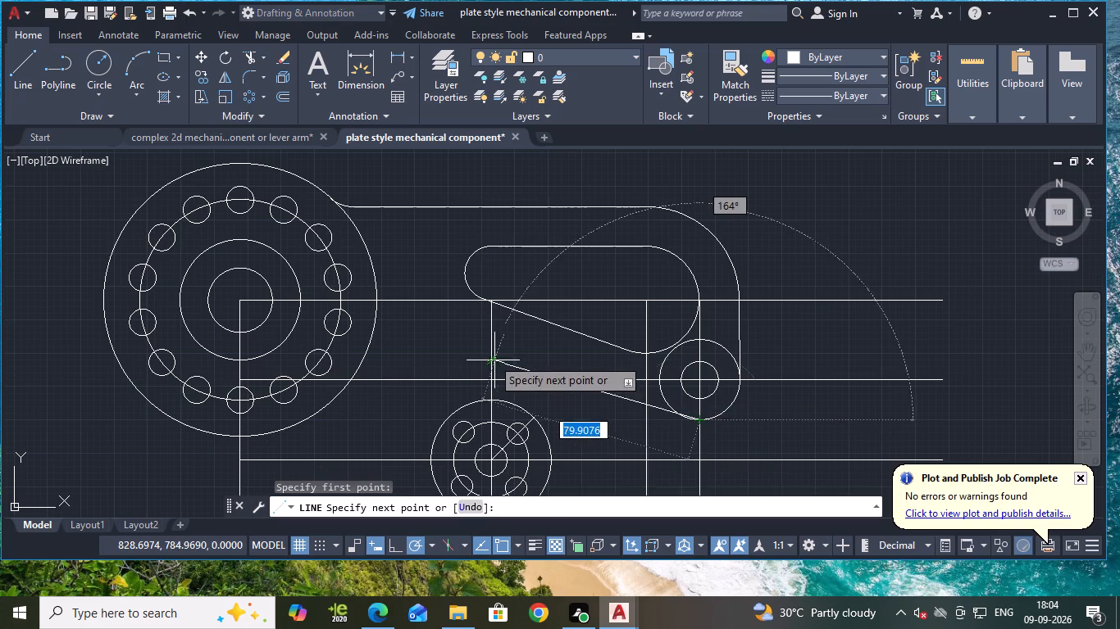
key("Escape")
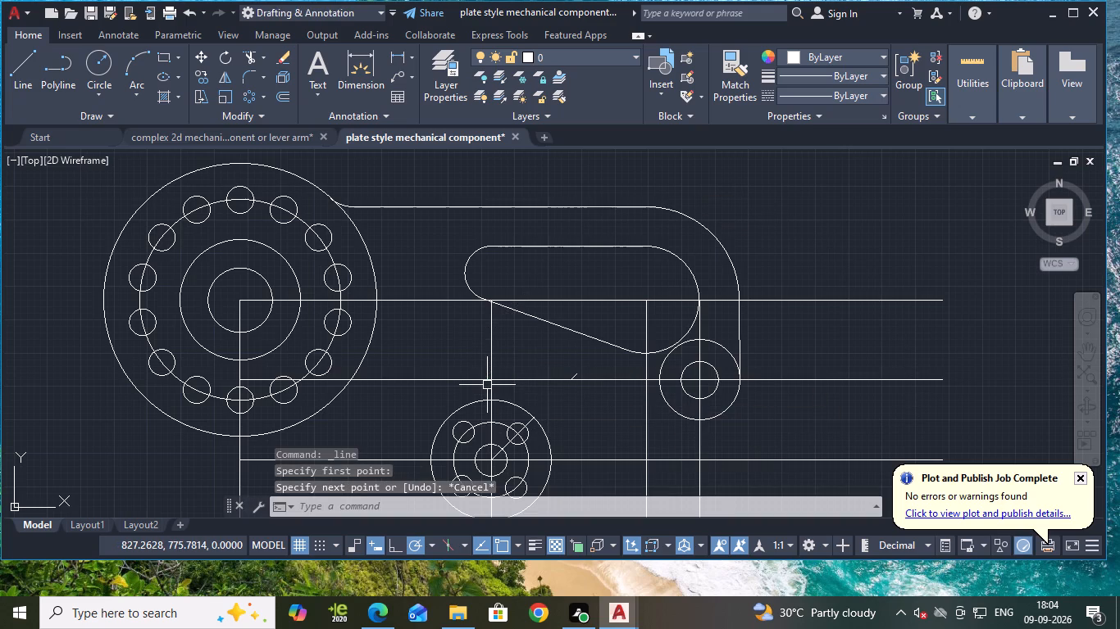
Draw a line tangent to the underside of the lug's outer circle, ending on the large hub's outer circle just below its horizontal centreline.
key("l")
key("Return")
type("tan")
key("Return")
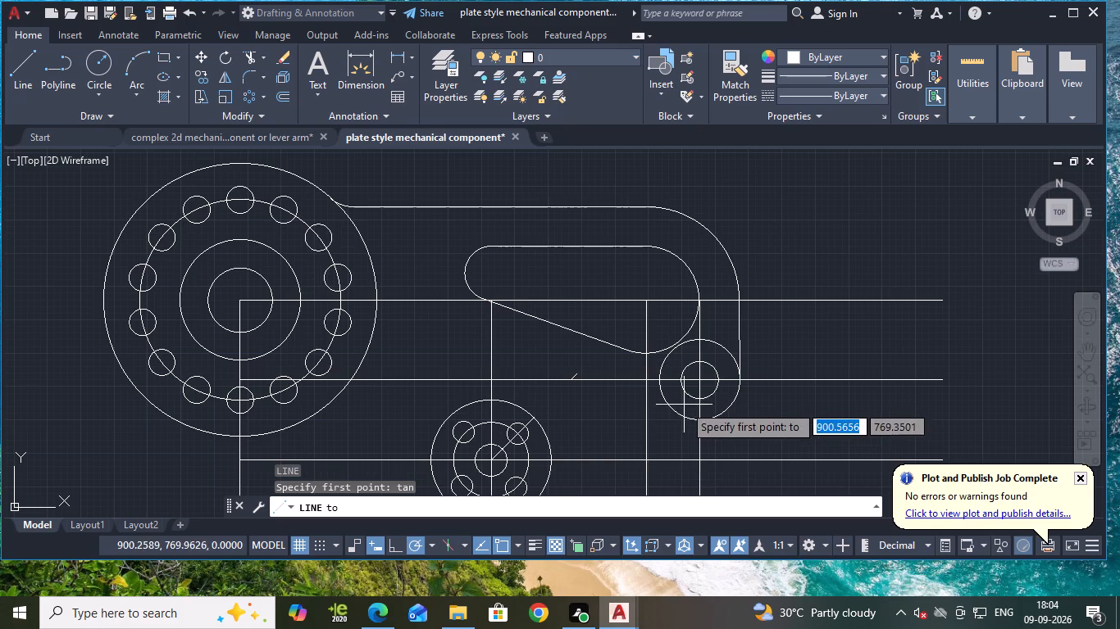
left_click(697, 419)
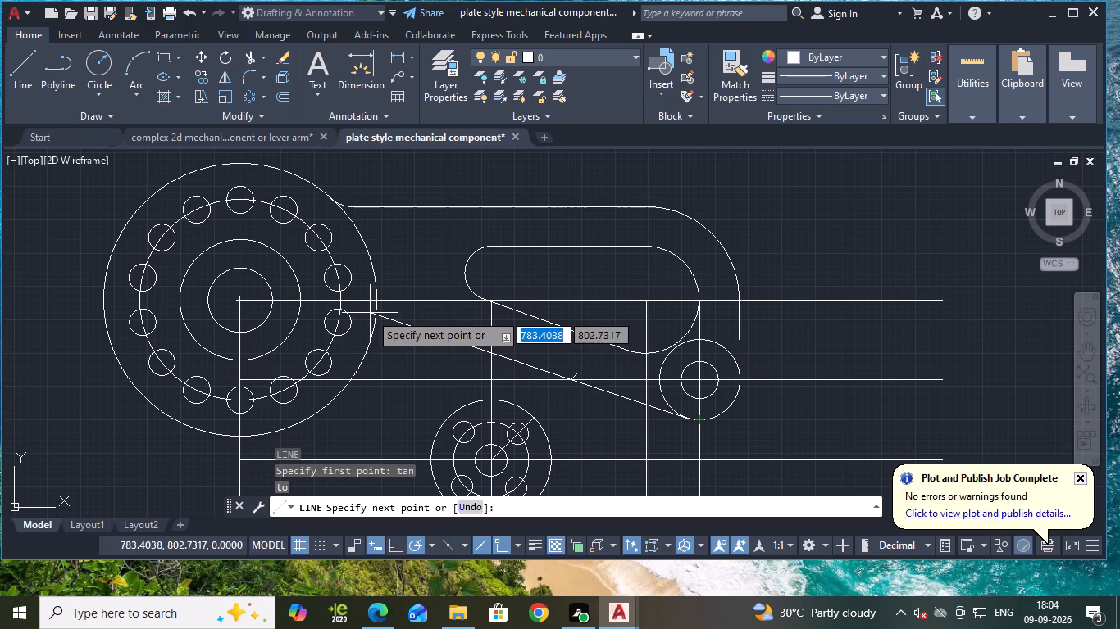
left_click(371, 314)
key("Escape")
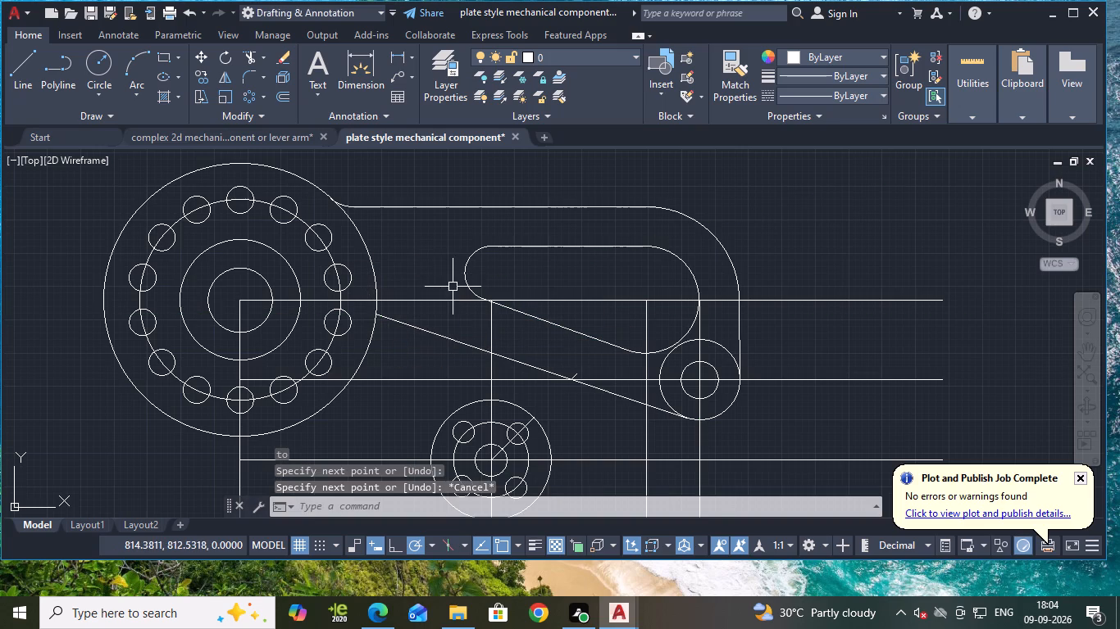
key("Escape")
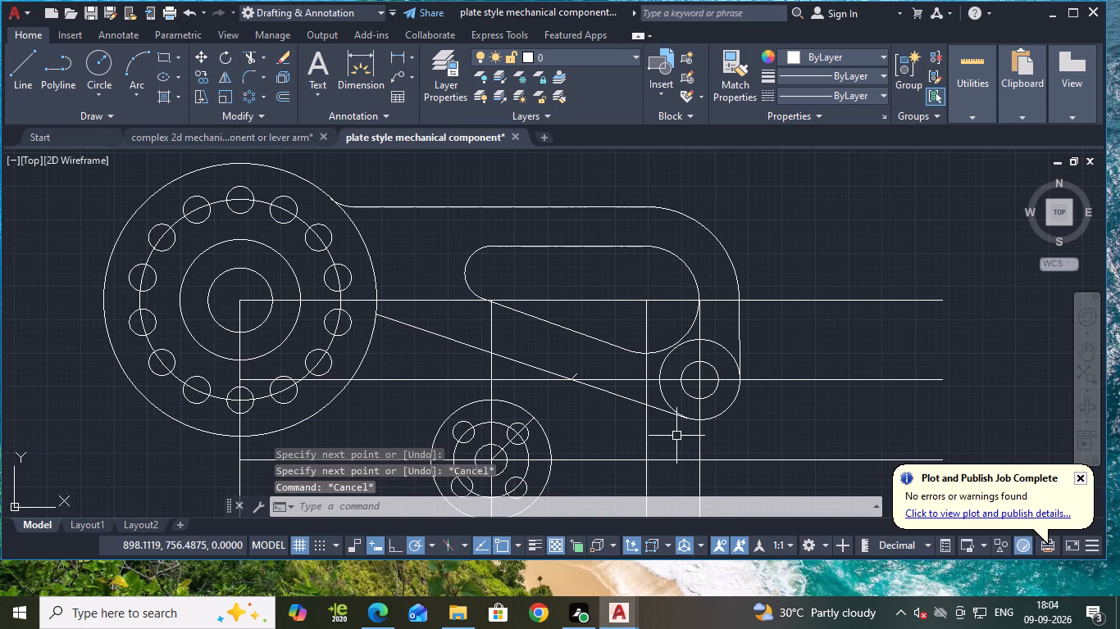
Fillet the sloping lower outline line to the large hub's outer circle with radius 15.
key("f")
key("Return")
key("r")
key("Return")
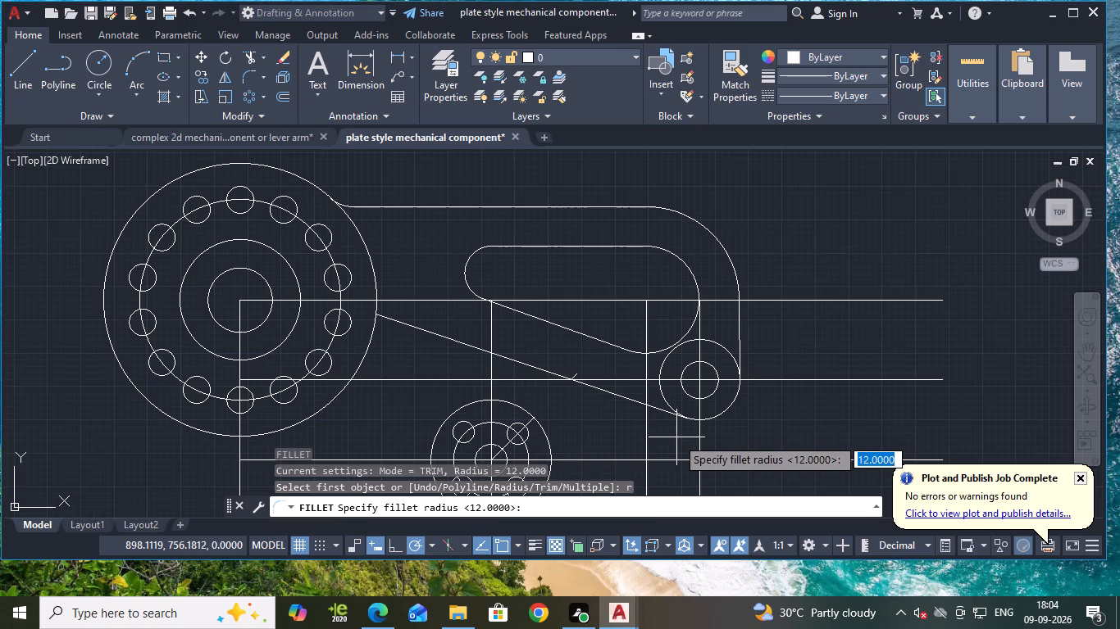
type("15")
key("Return")
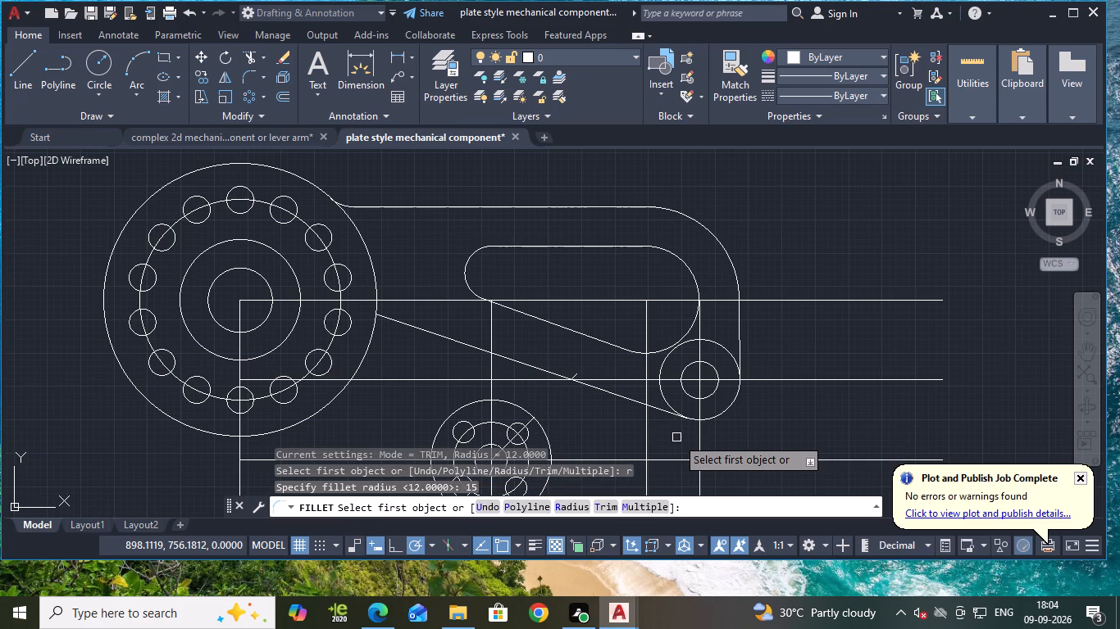
left_click(406, 326)
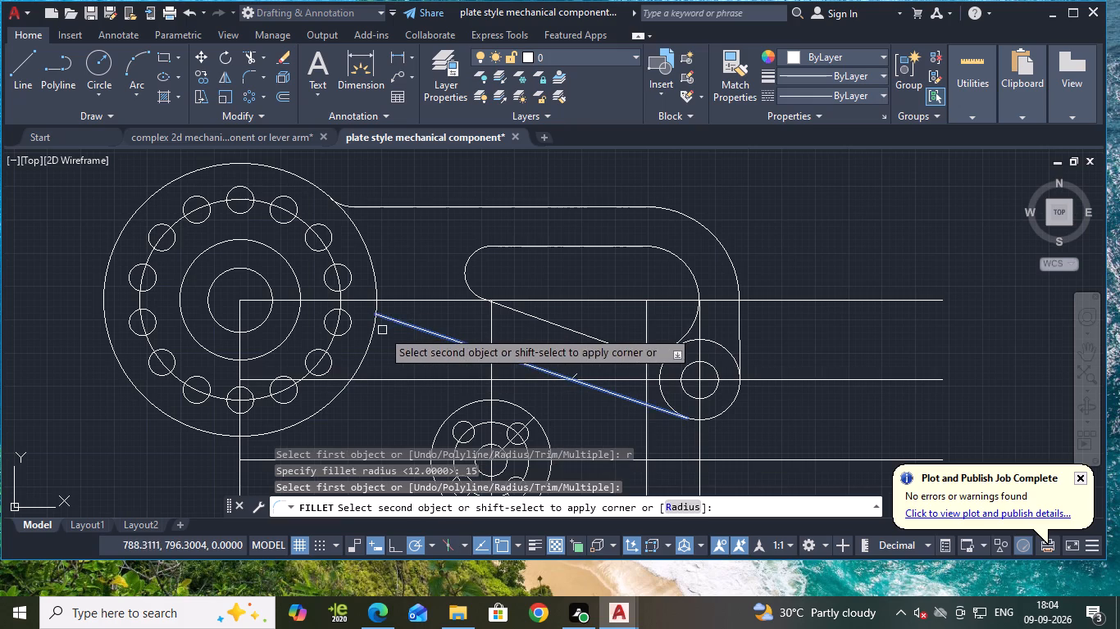
left_click(373, 330)
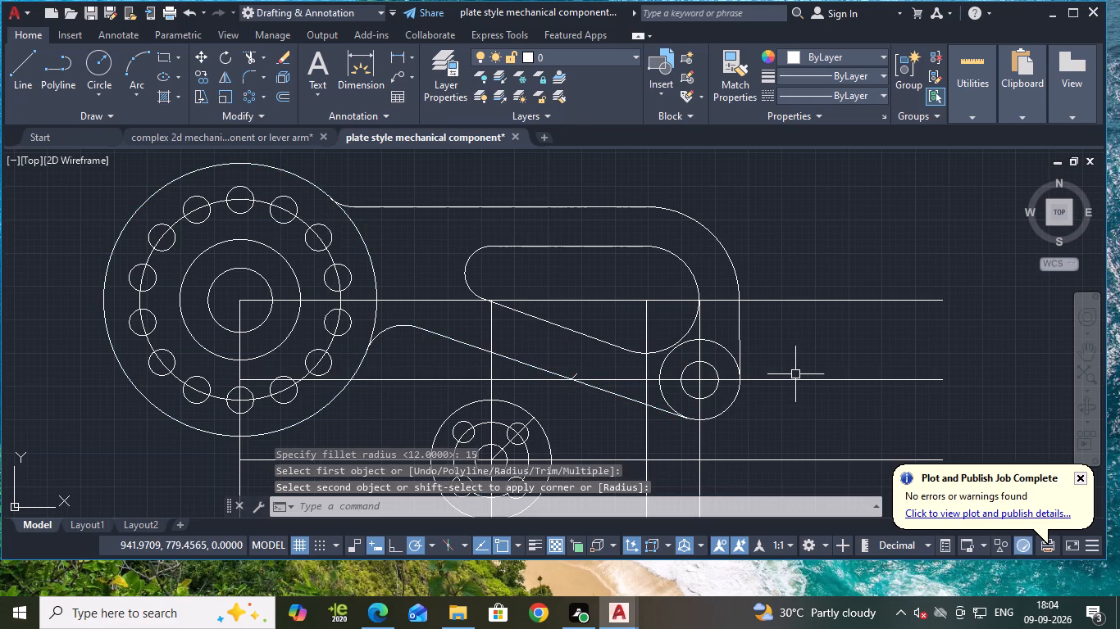
Trim away the lug's outer circle inside the outline and the vertical construction line above the lug's small hole.
middle_click_drag(802, 373, 833, 354)
middle_click_drag(835, 420, 846, 391)
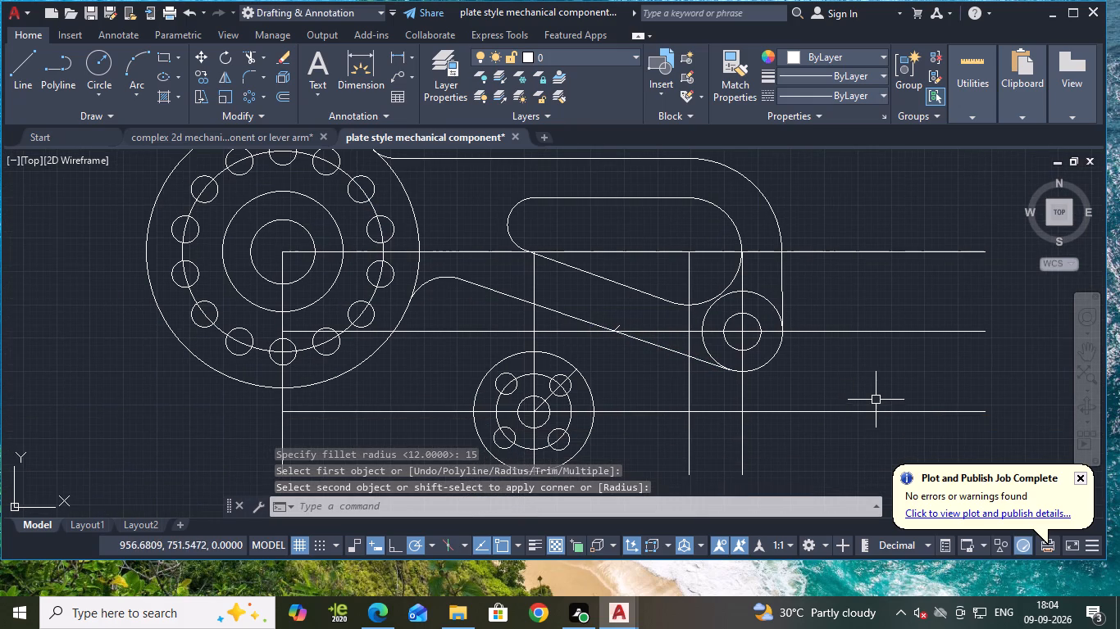
key("Escape")
type("tr")
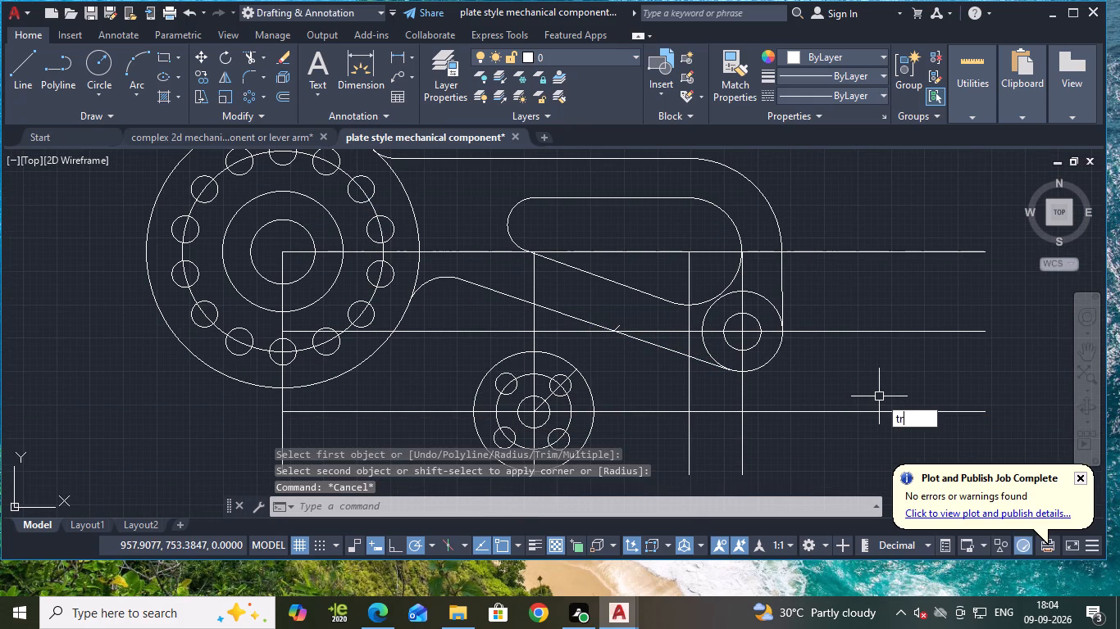
key("Return")
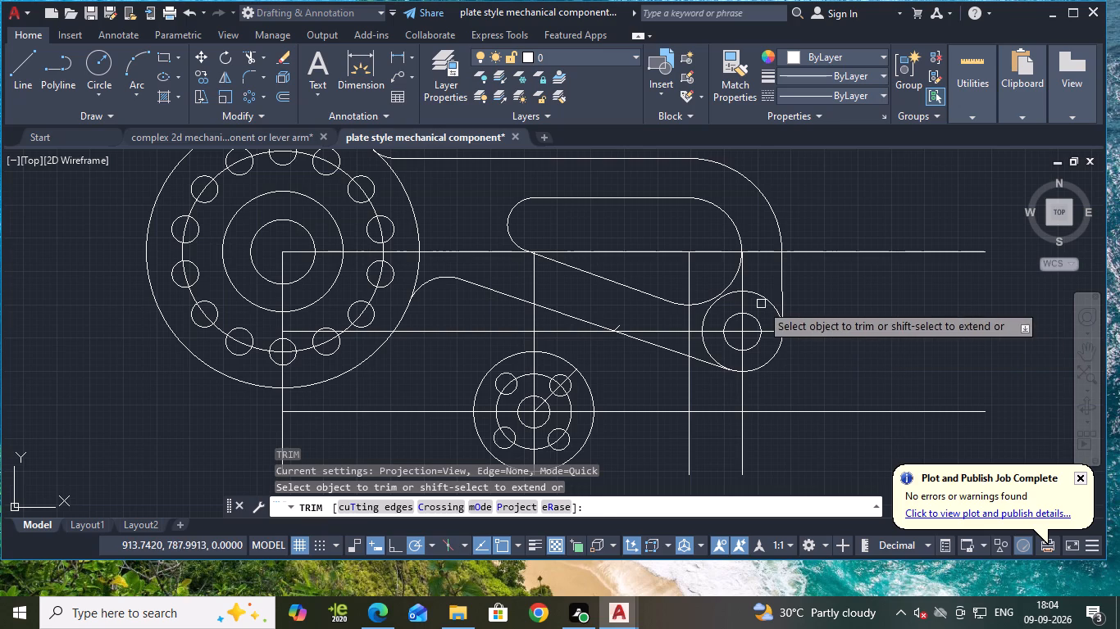
left_click(761, 295)
left_click(744, 297)
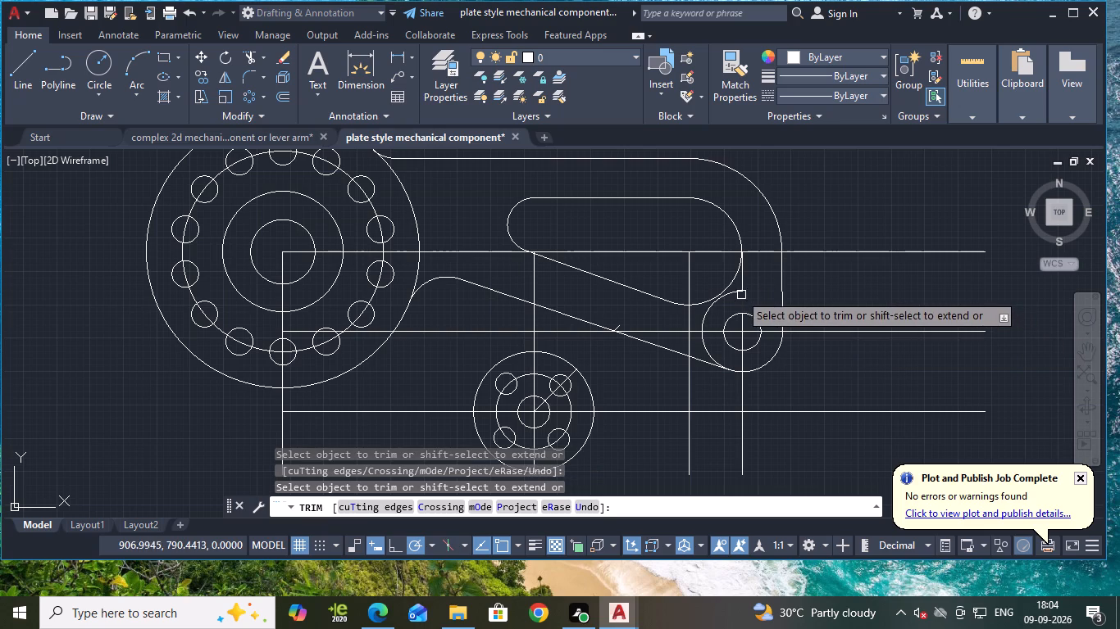
left_click(741, 284)
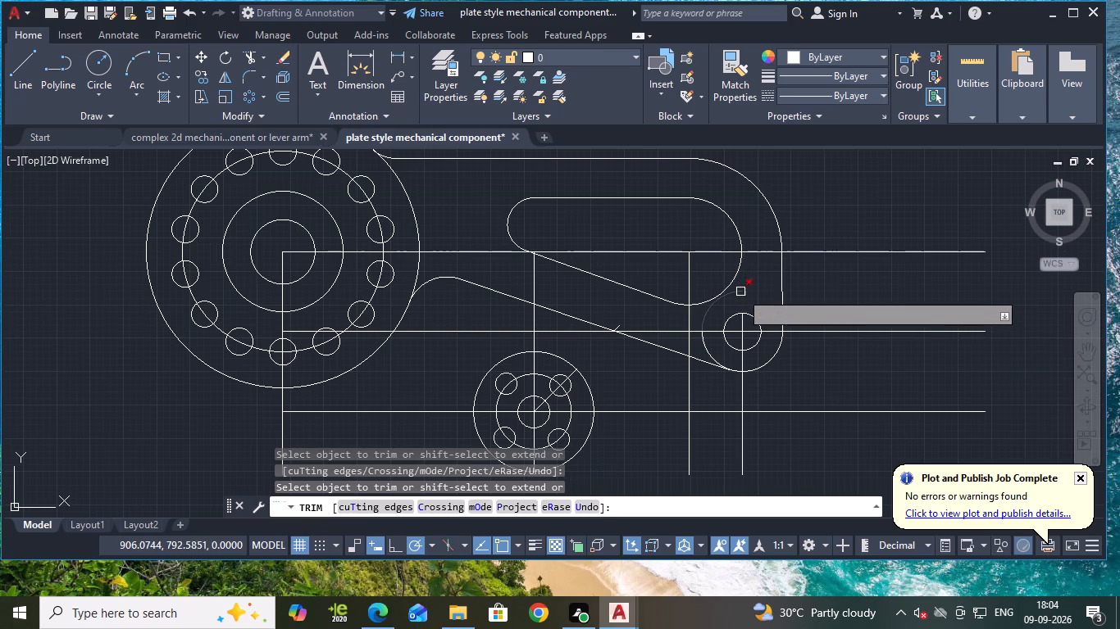
left_click(740, 292)
left_click(705, 338)
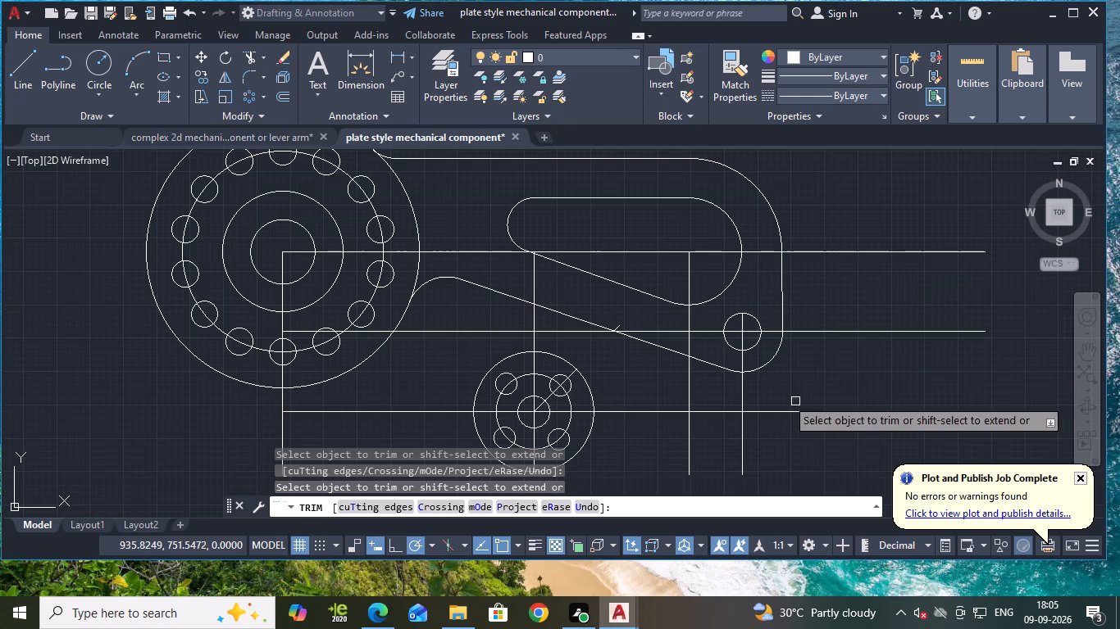
Trim off the short stray stub on the sloping lower outline line.
scroll(621, 341, "up", 1)
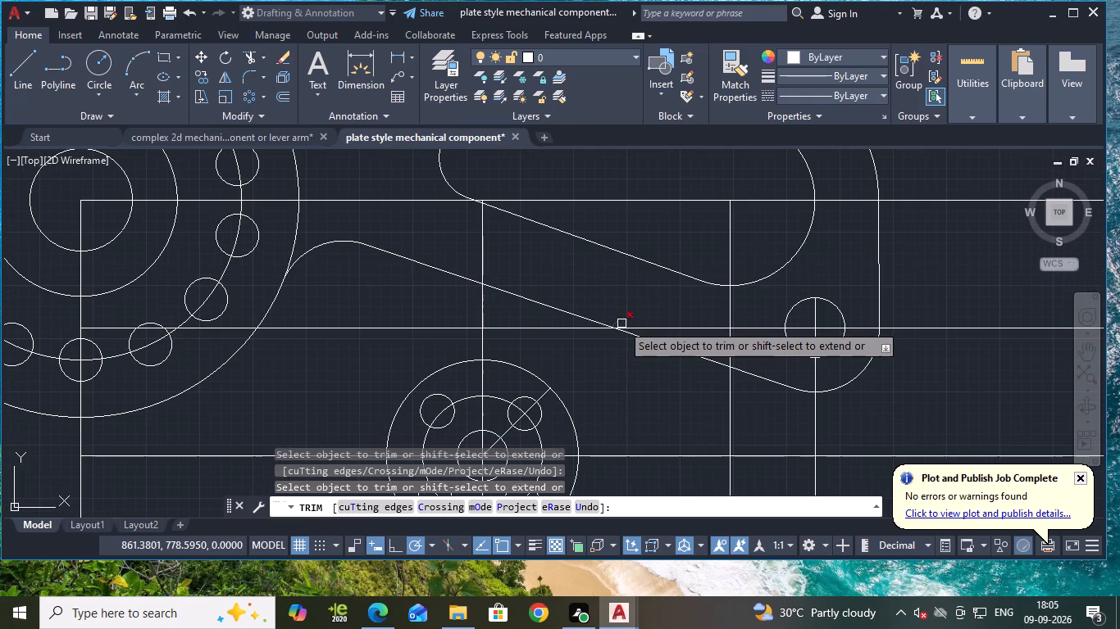
left_click(621, 323)
scroll(669, 424, "down", 1)
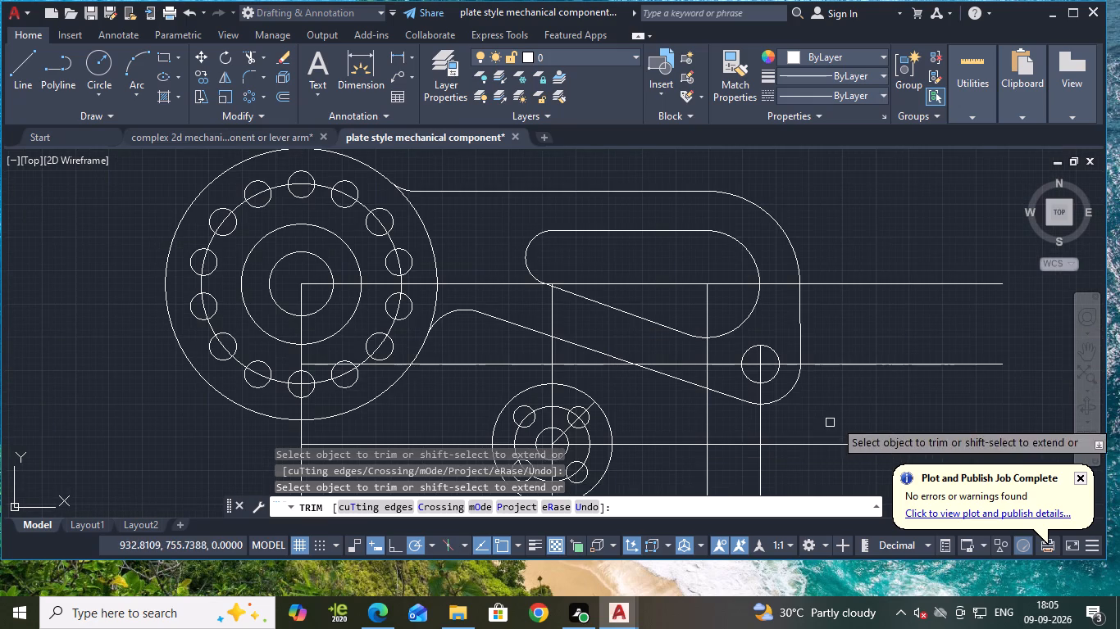
middle_click_drag(838, 417, 840, 373)
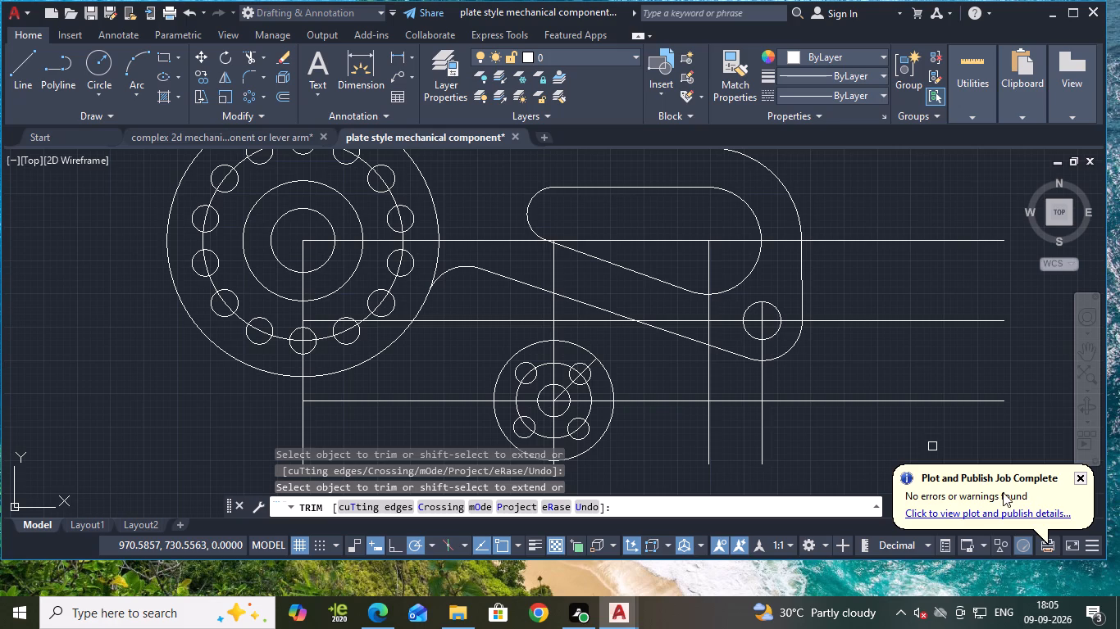
scroll(1003, 492, "down", 1)
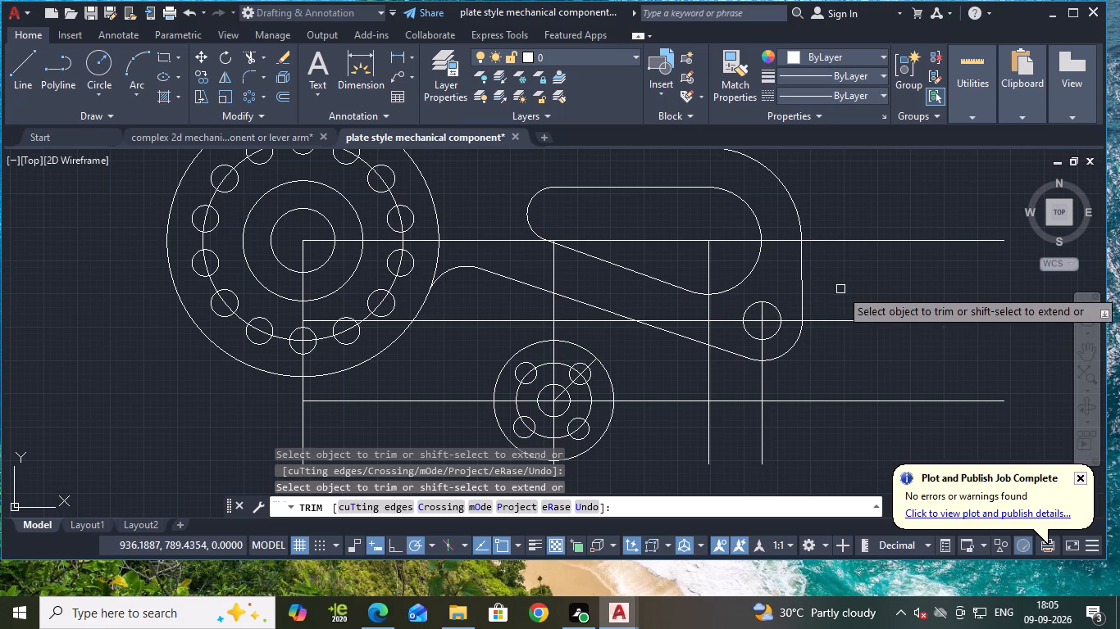
scroll(851, 319, "down", 1)
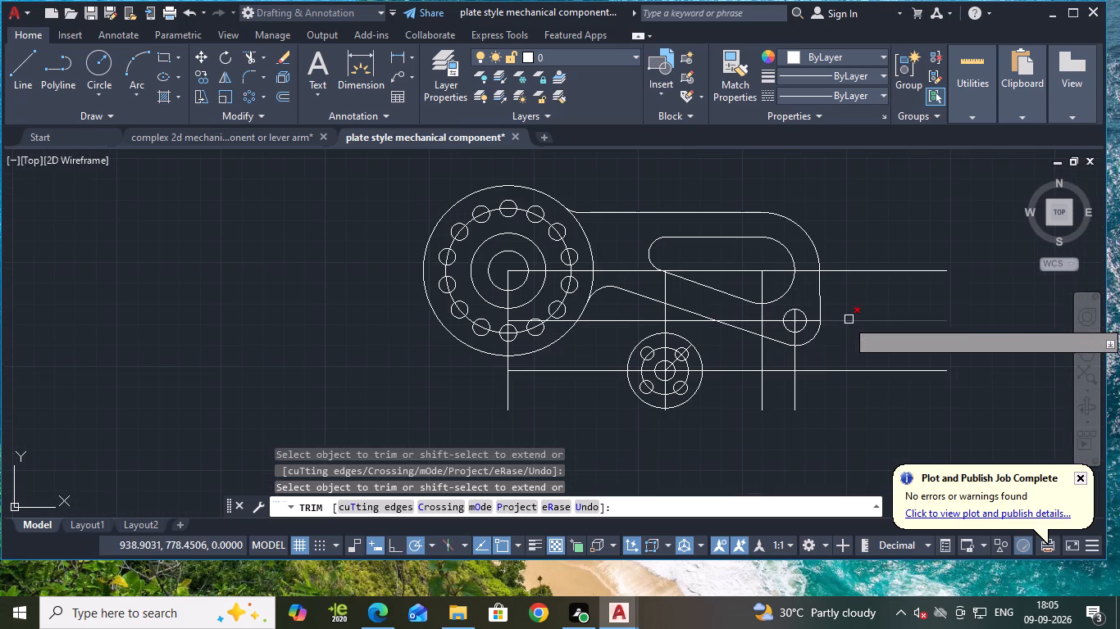
key("Escape")
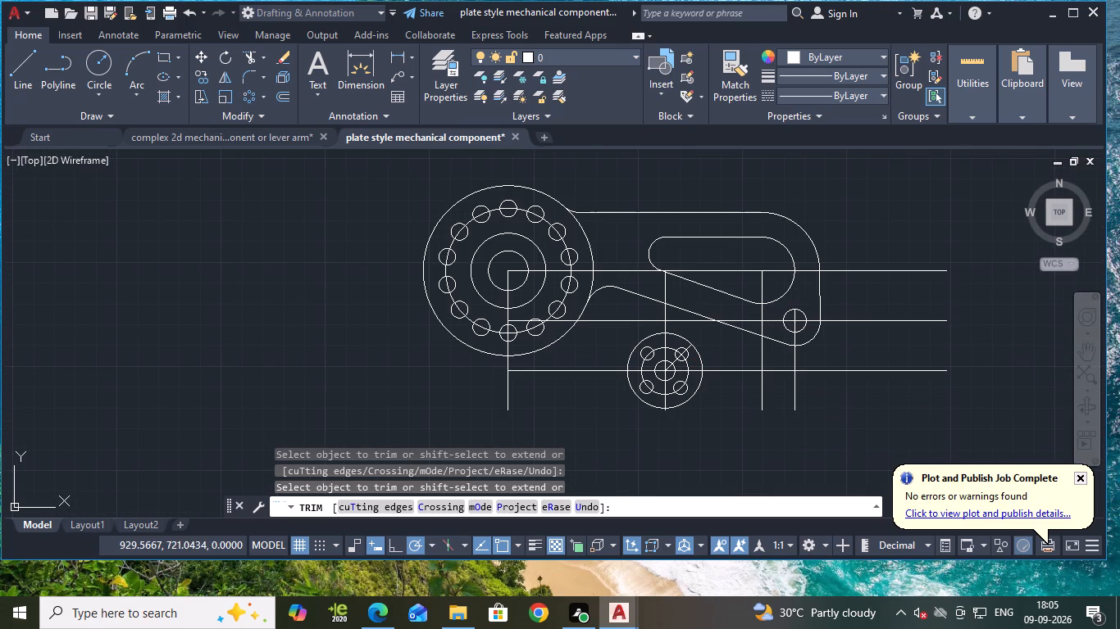
Colour the three horizontal construction lines, the large hub, small hub and slot-end verticals, and the small hub's diagonal red (237,31,36).
left_click(733, 371)
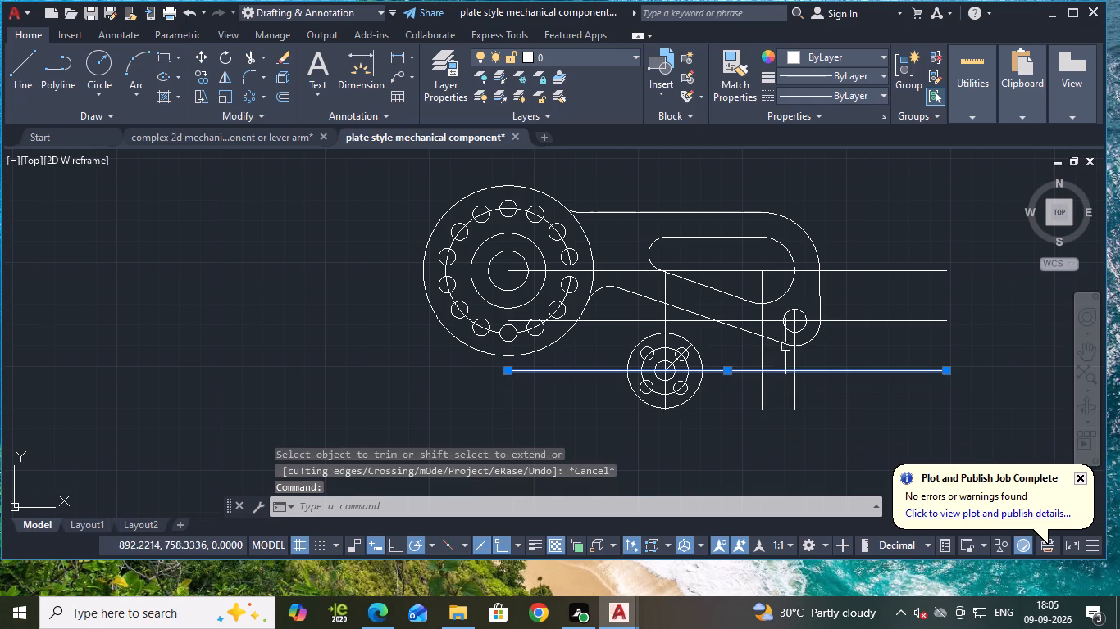
left_click(762, 309)
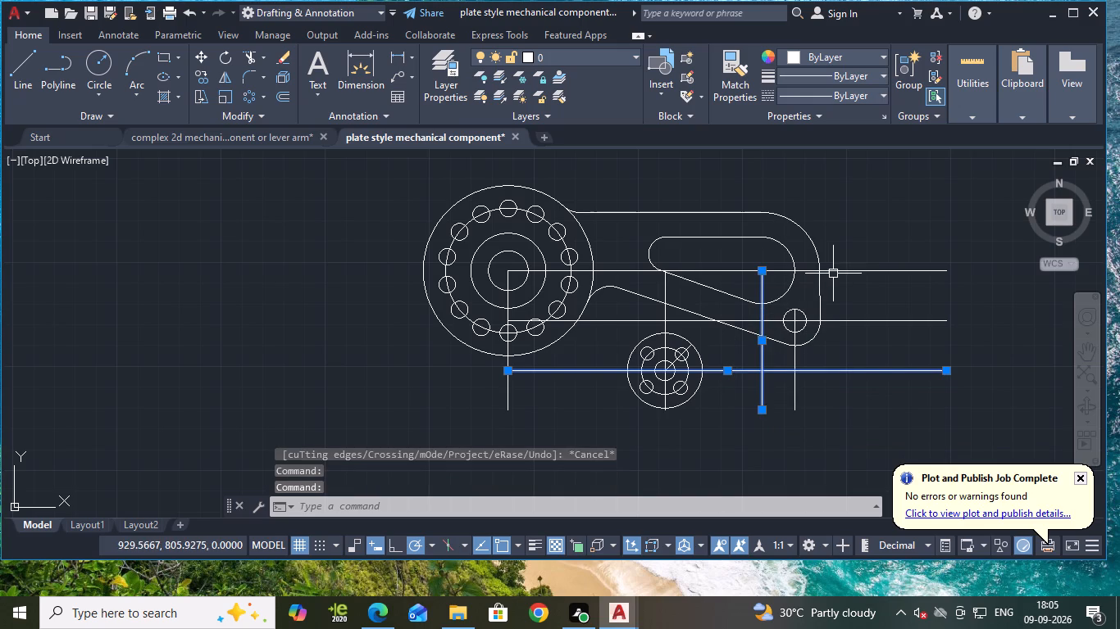
left_click(838, 271)
left_click(845, 320)
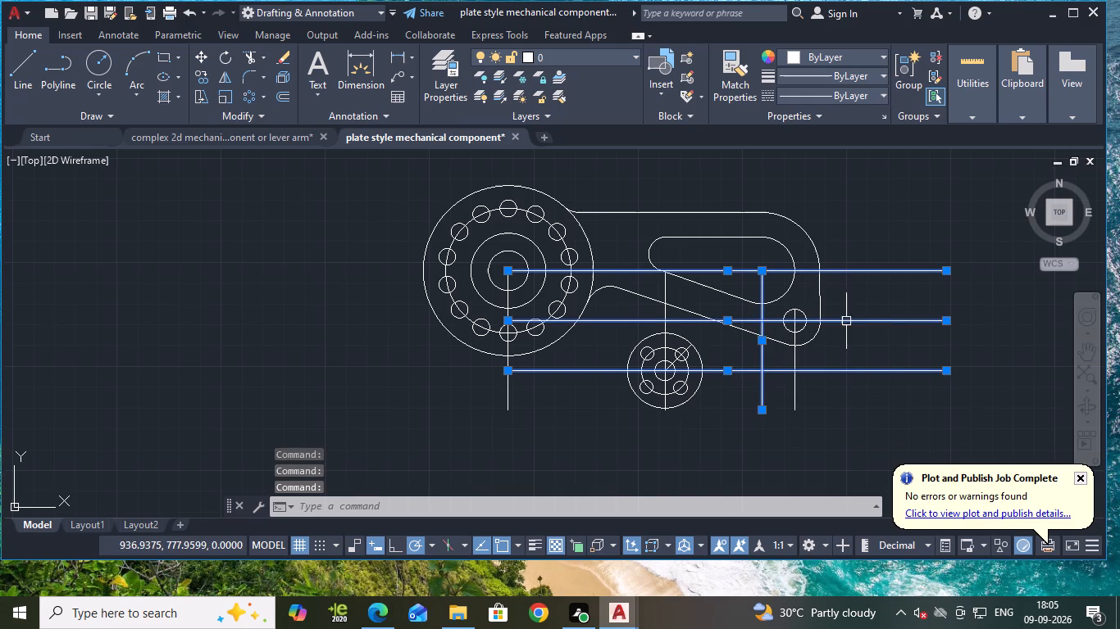
left_click(508, 301)
scroll(618, 331, "up", 3)
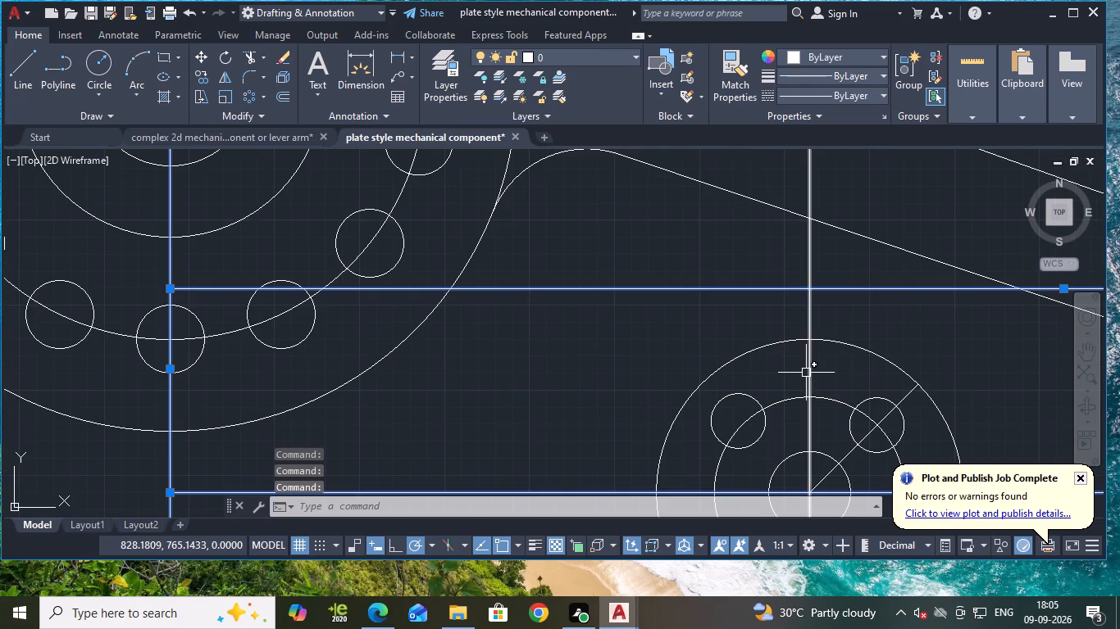
left_click(905, 393)
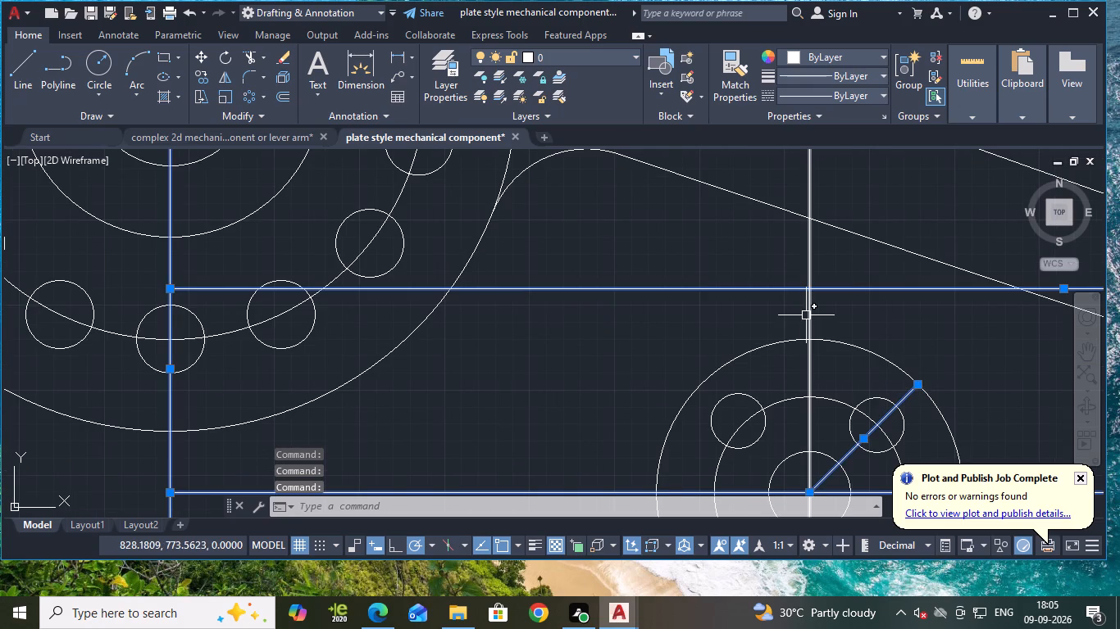
left_click(808, 317)
scroll(744, 326, "down", 2)
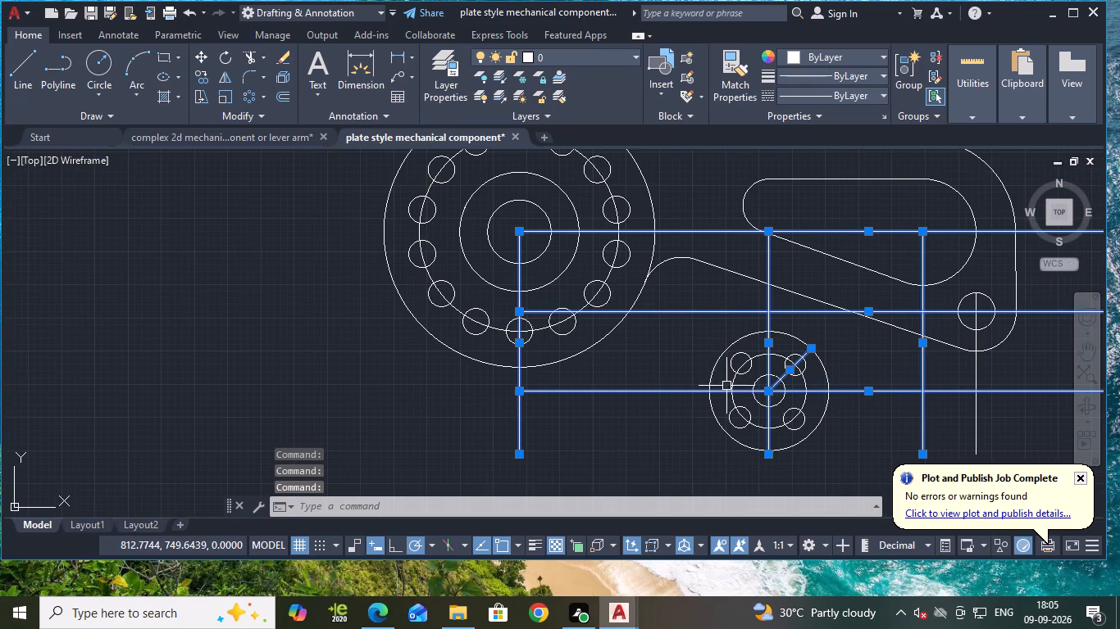
middle_click_drag(873, 441, 750, 468)
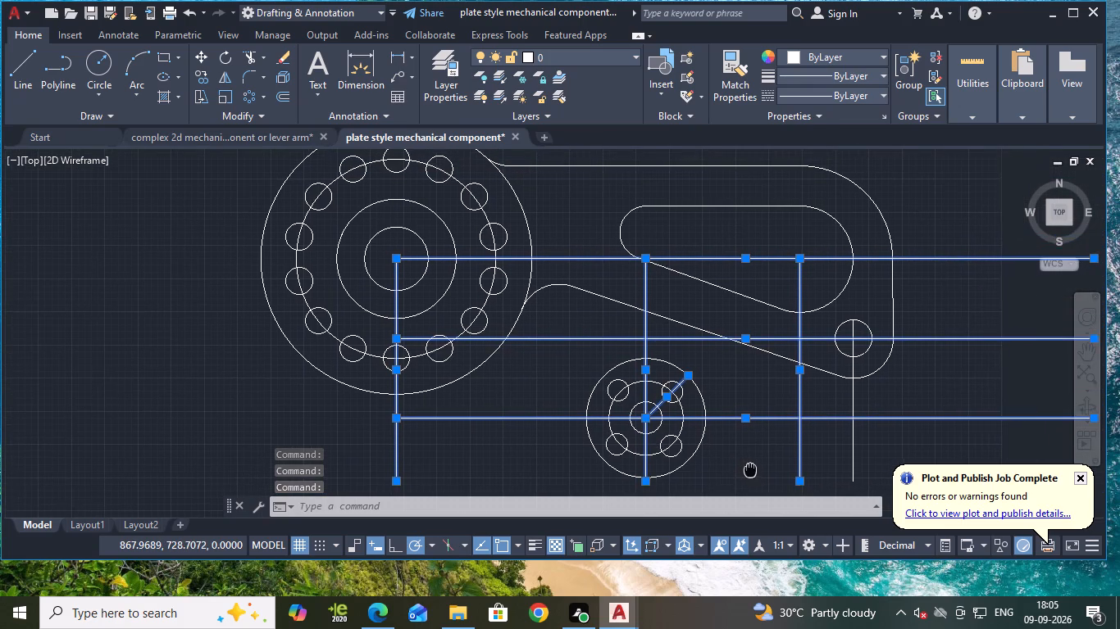
left_click(821, 97)
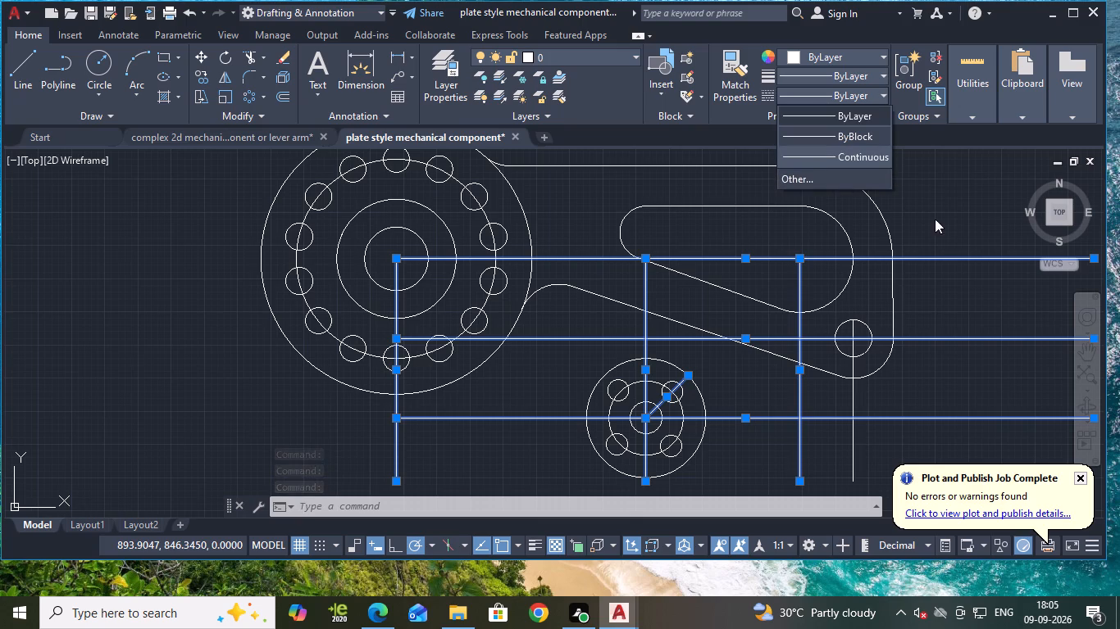
left_click(770, 49)
left_click(767, 52)
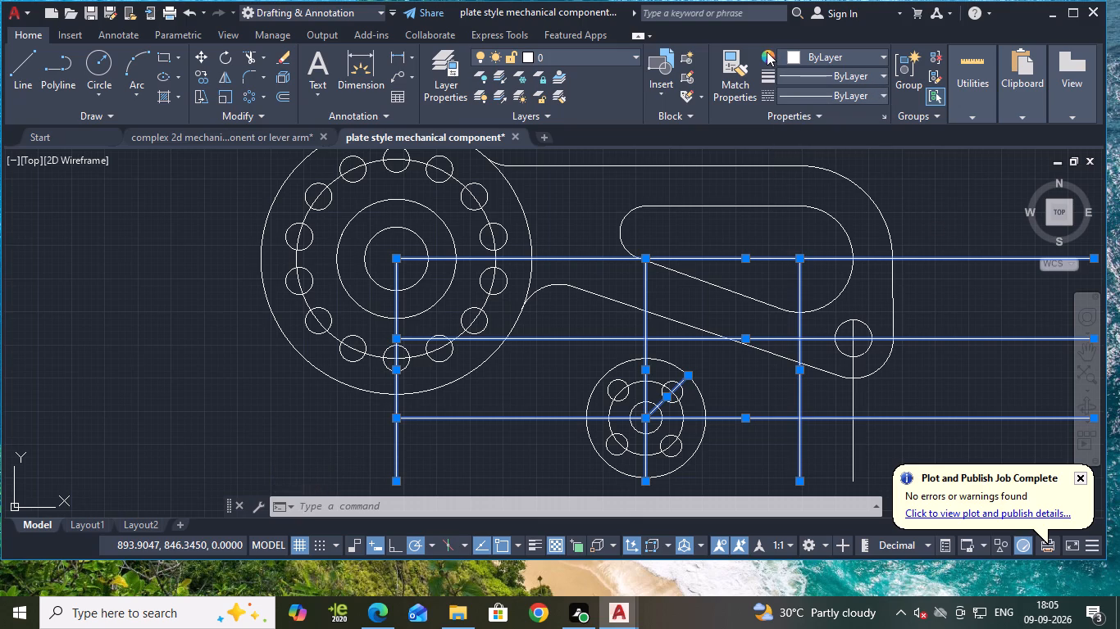
left_click(819, 52)
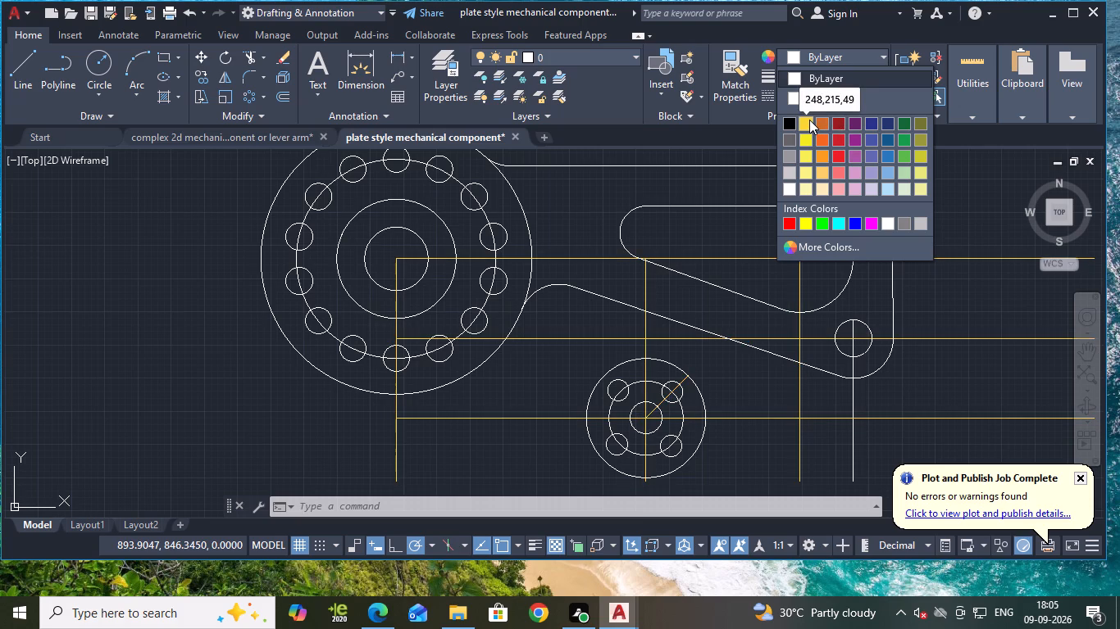
left_click(838, 151)
key("Escape")
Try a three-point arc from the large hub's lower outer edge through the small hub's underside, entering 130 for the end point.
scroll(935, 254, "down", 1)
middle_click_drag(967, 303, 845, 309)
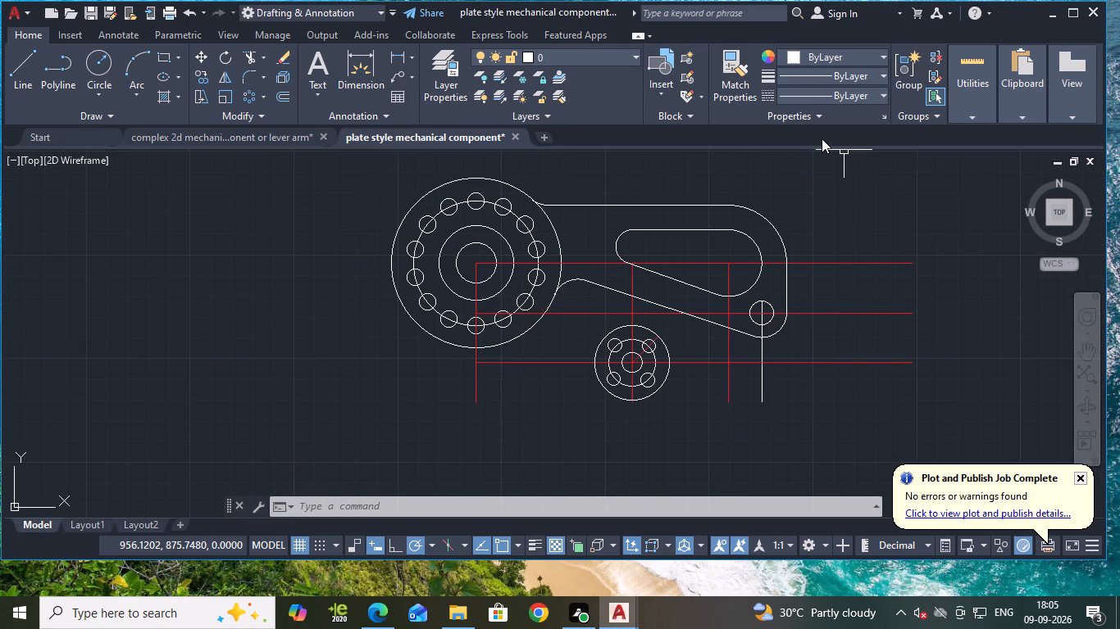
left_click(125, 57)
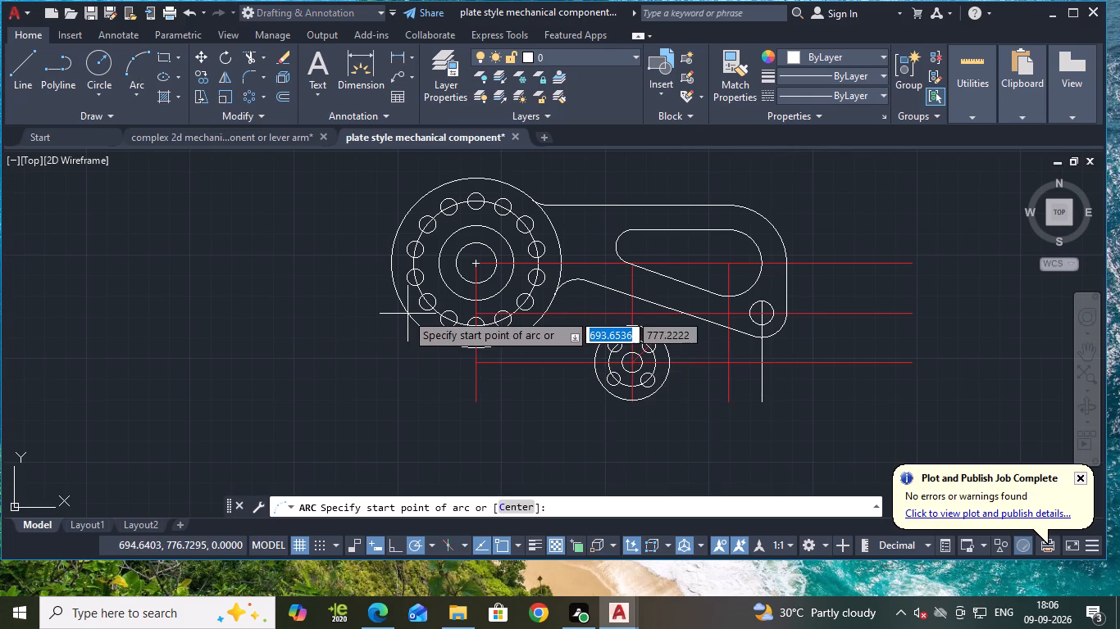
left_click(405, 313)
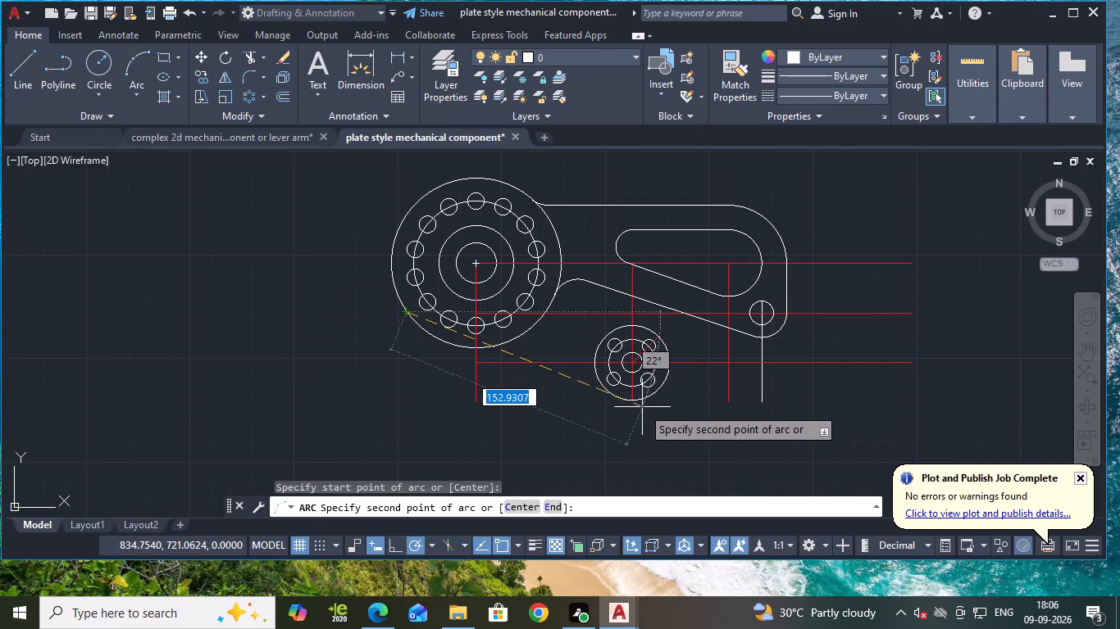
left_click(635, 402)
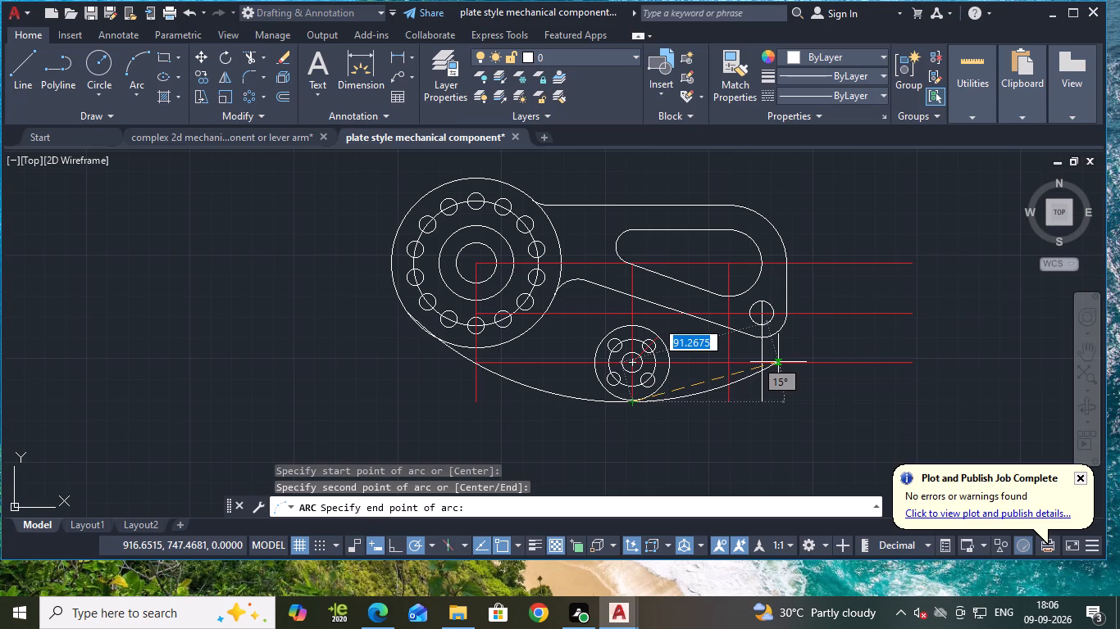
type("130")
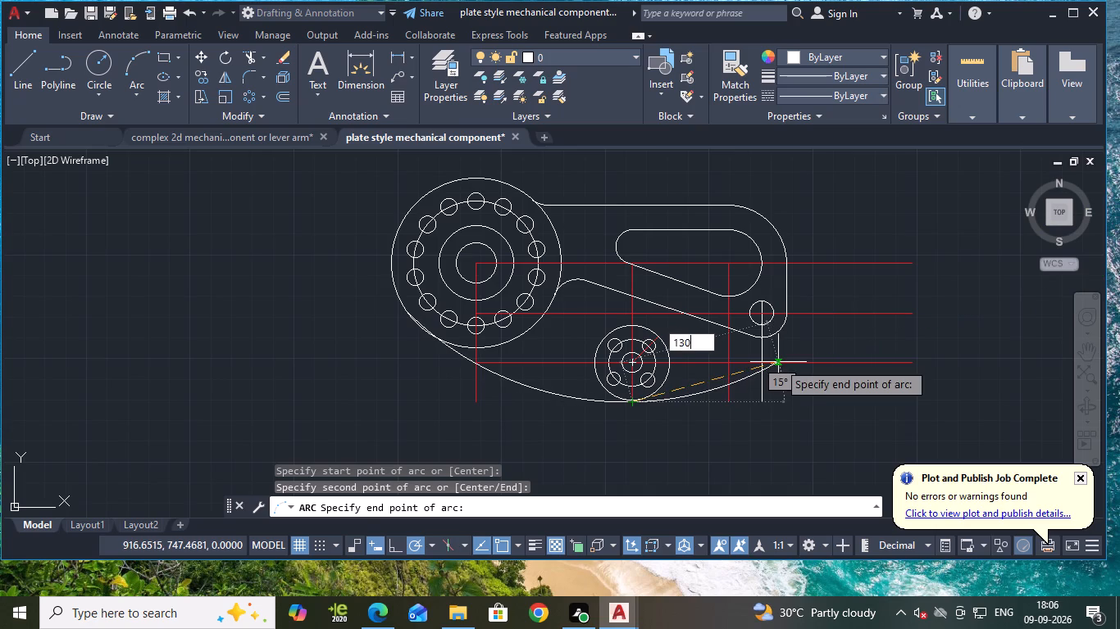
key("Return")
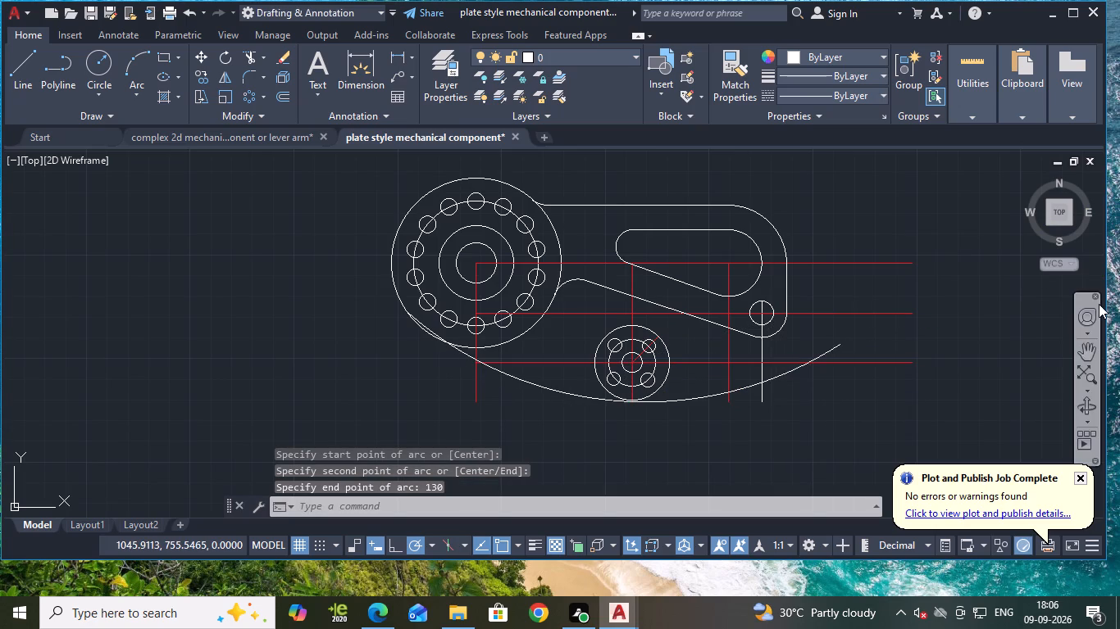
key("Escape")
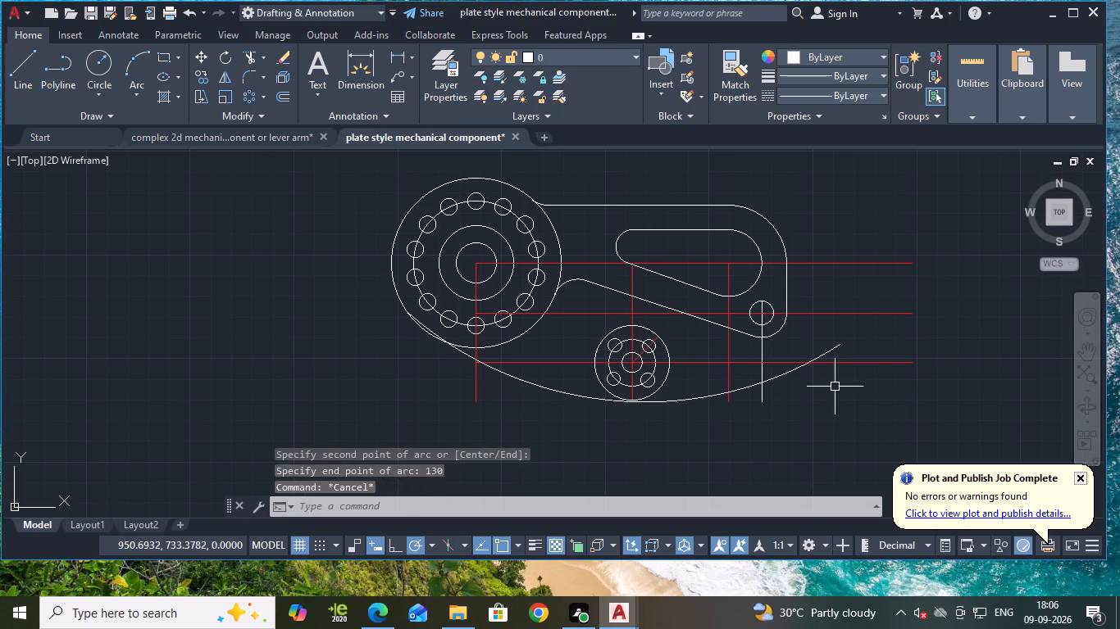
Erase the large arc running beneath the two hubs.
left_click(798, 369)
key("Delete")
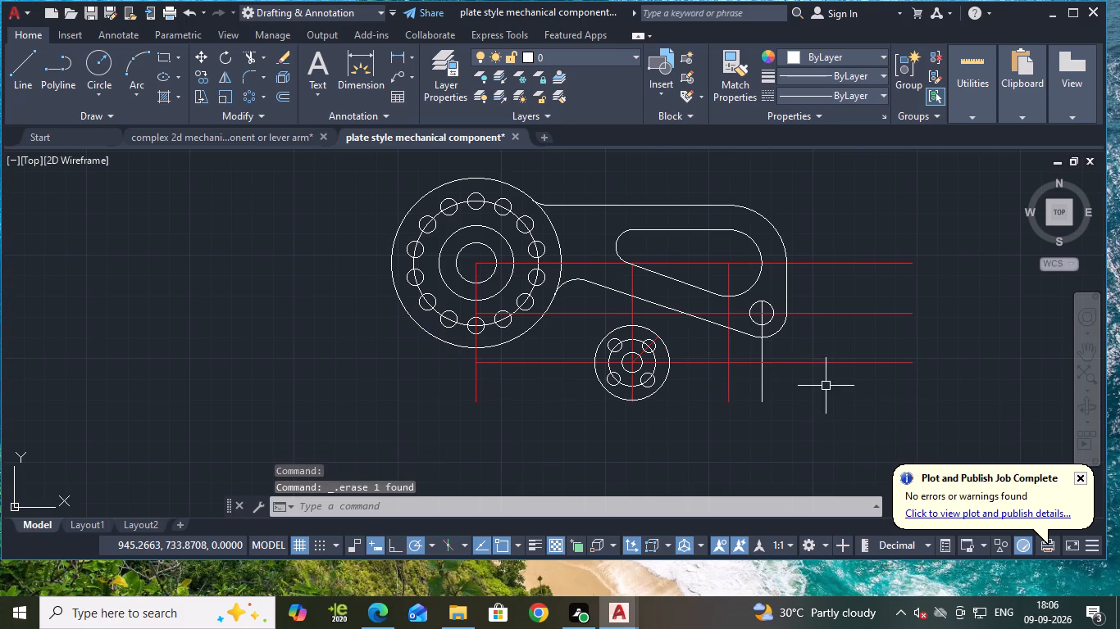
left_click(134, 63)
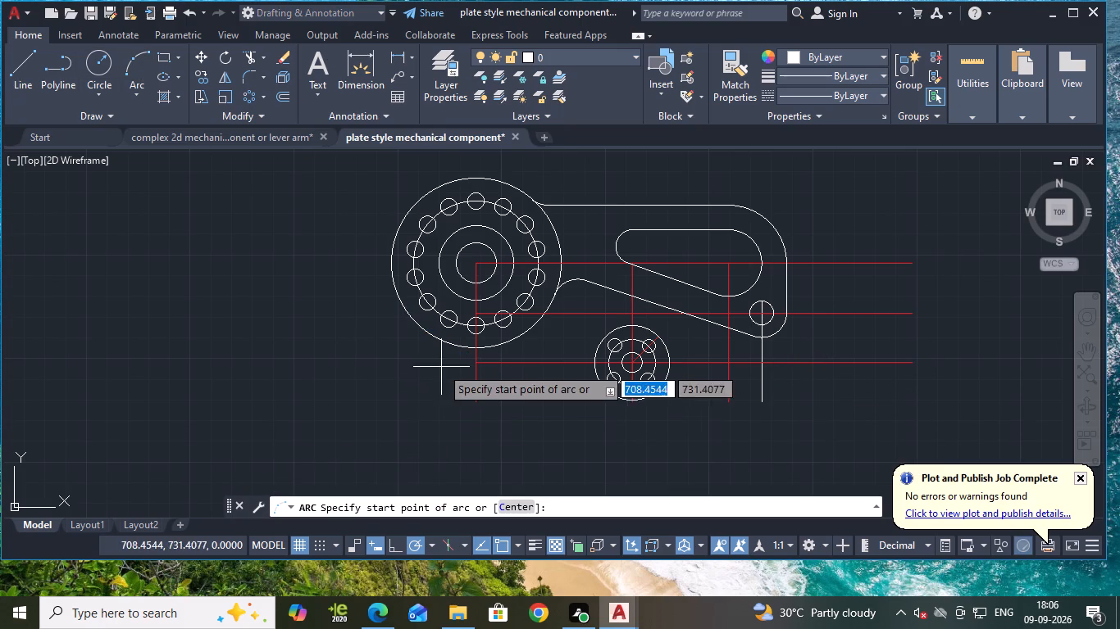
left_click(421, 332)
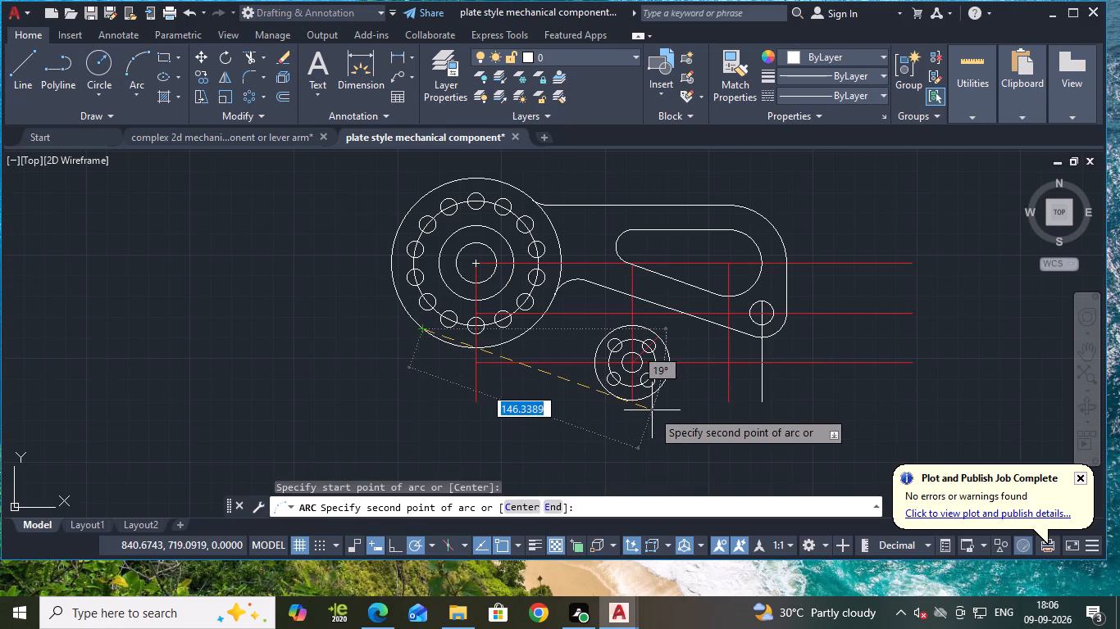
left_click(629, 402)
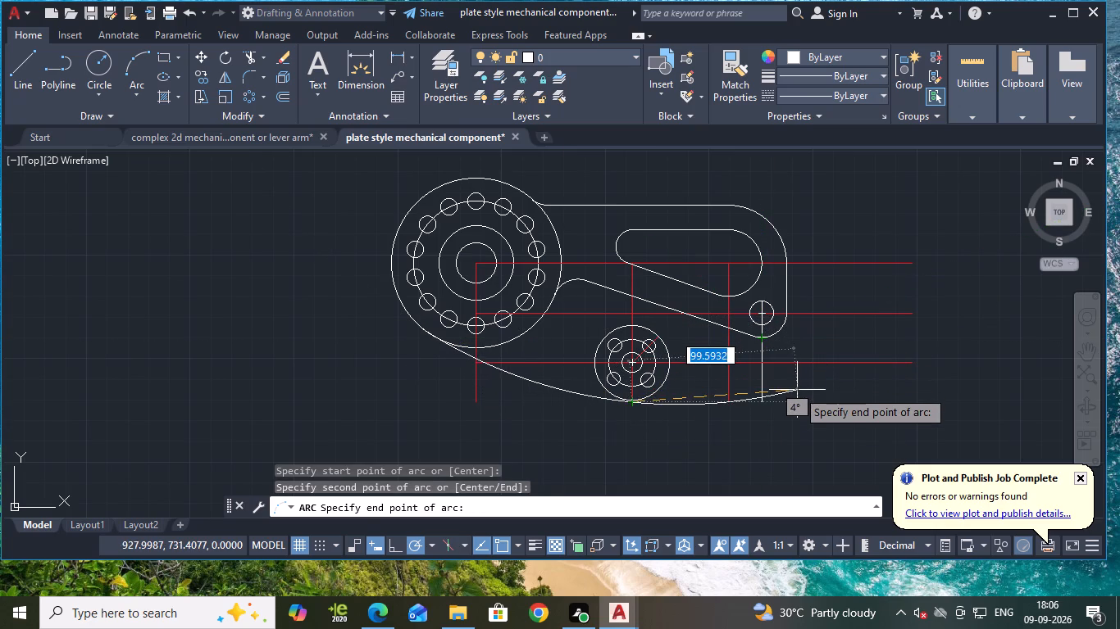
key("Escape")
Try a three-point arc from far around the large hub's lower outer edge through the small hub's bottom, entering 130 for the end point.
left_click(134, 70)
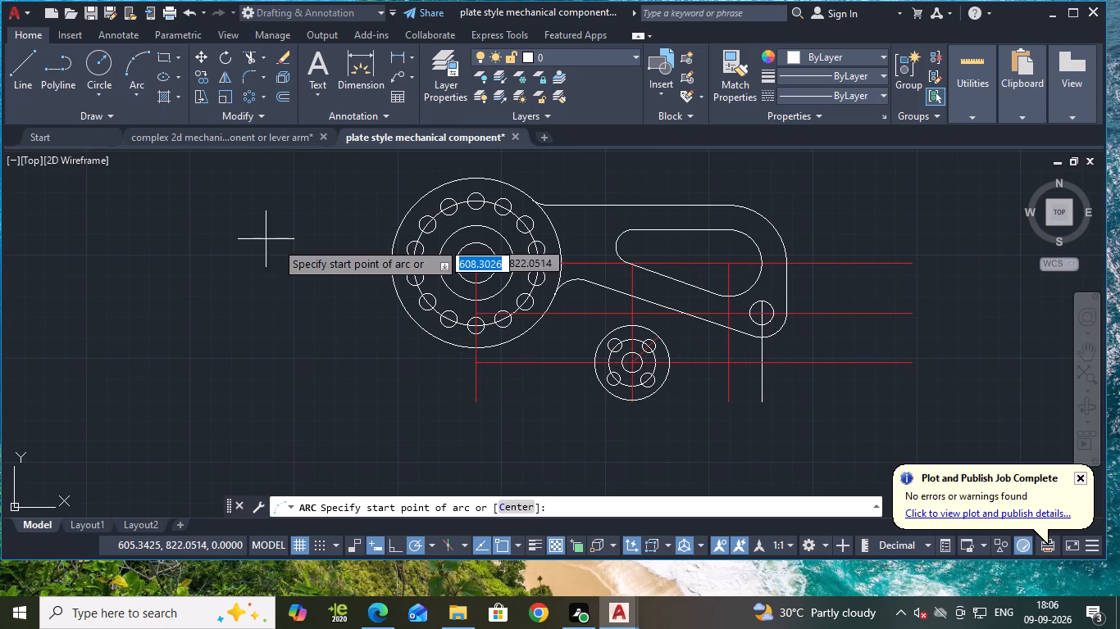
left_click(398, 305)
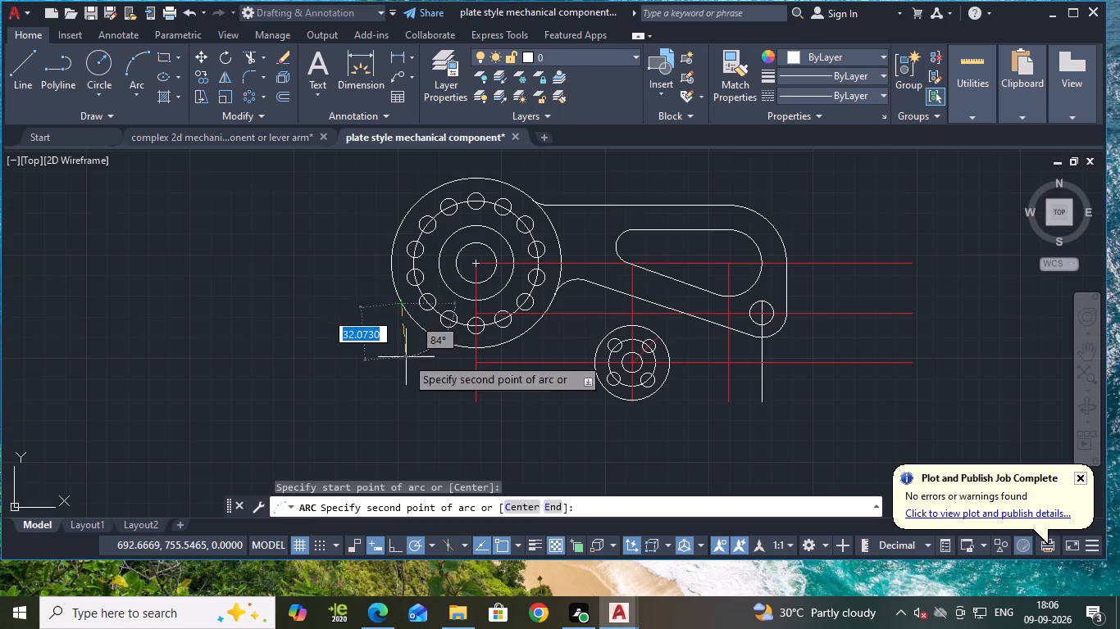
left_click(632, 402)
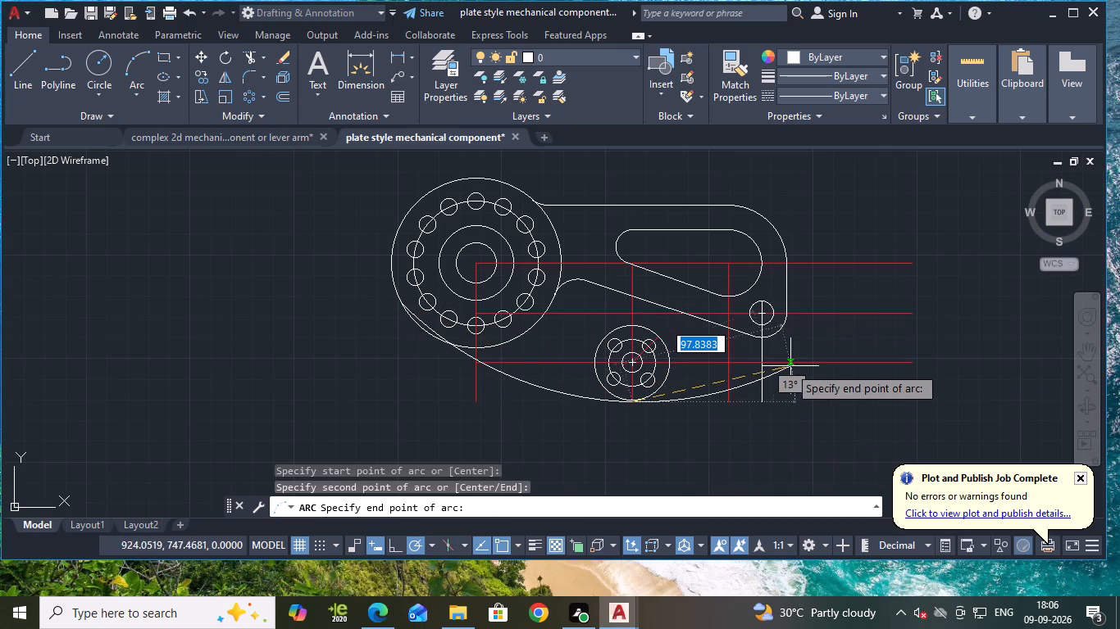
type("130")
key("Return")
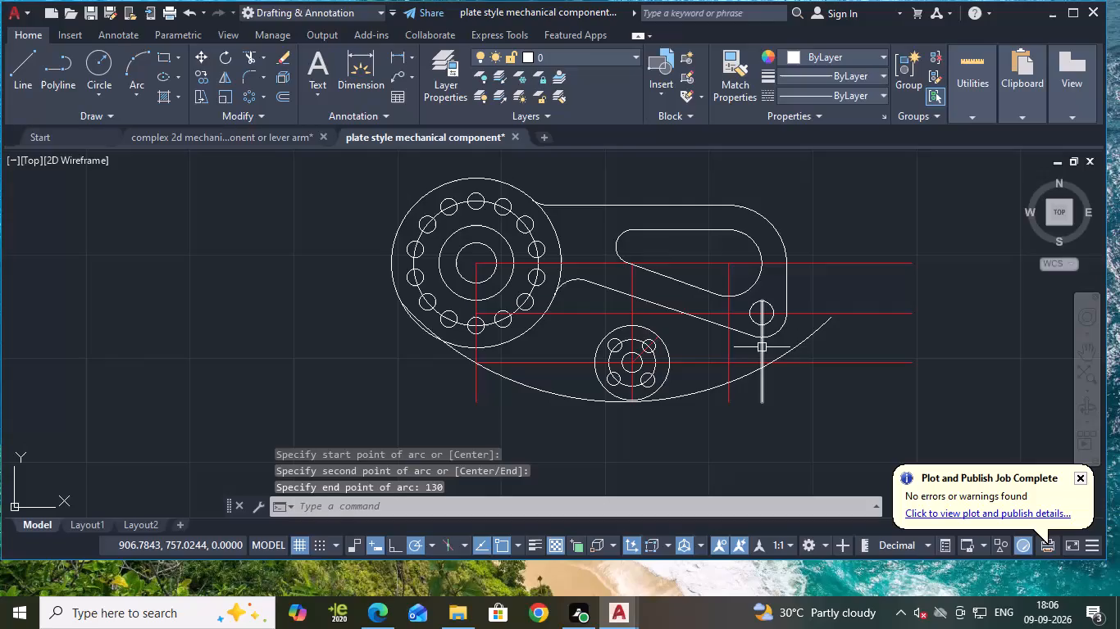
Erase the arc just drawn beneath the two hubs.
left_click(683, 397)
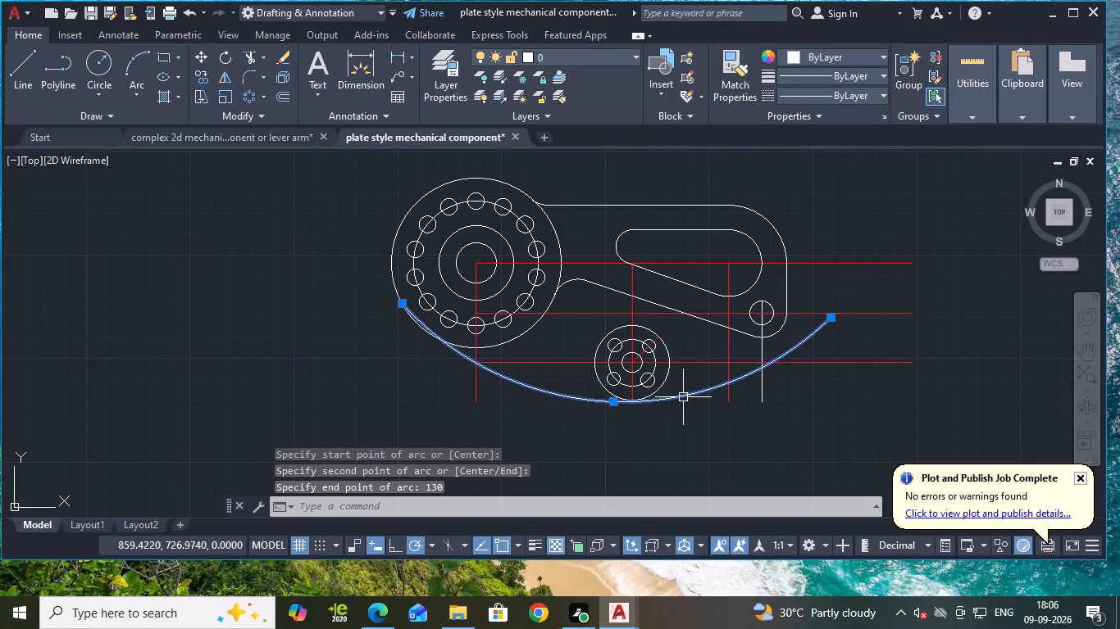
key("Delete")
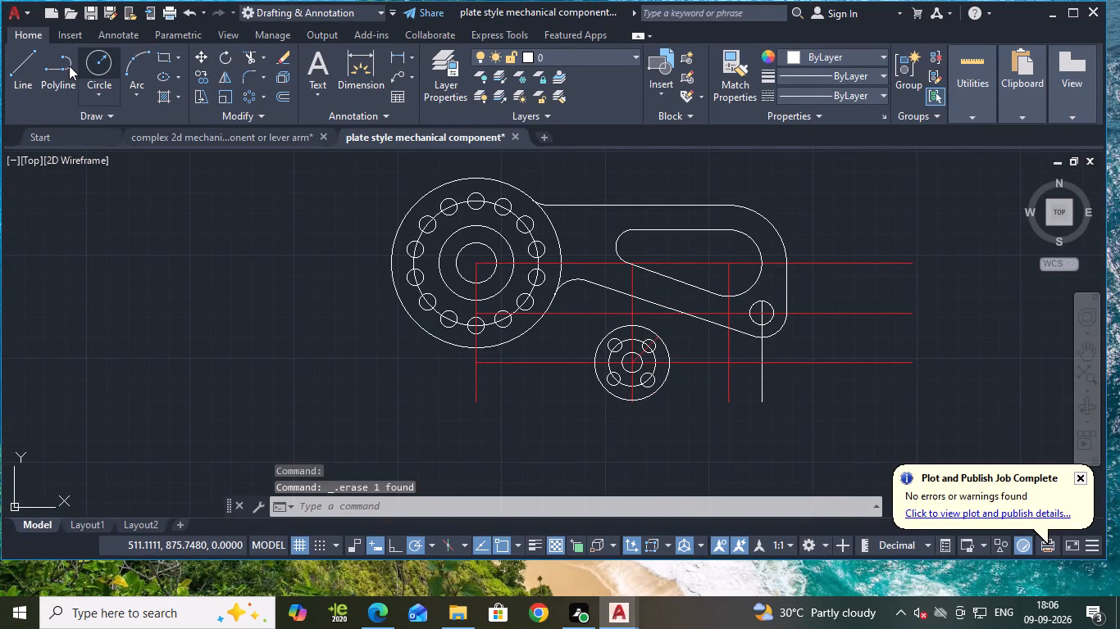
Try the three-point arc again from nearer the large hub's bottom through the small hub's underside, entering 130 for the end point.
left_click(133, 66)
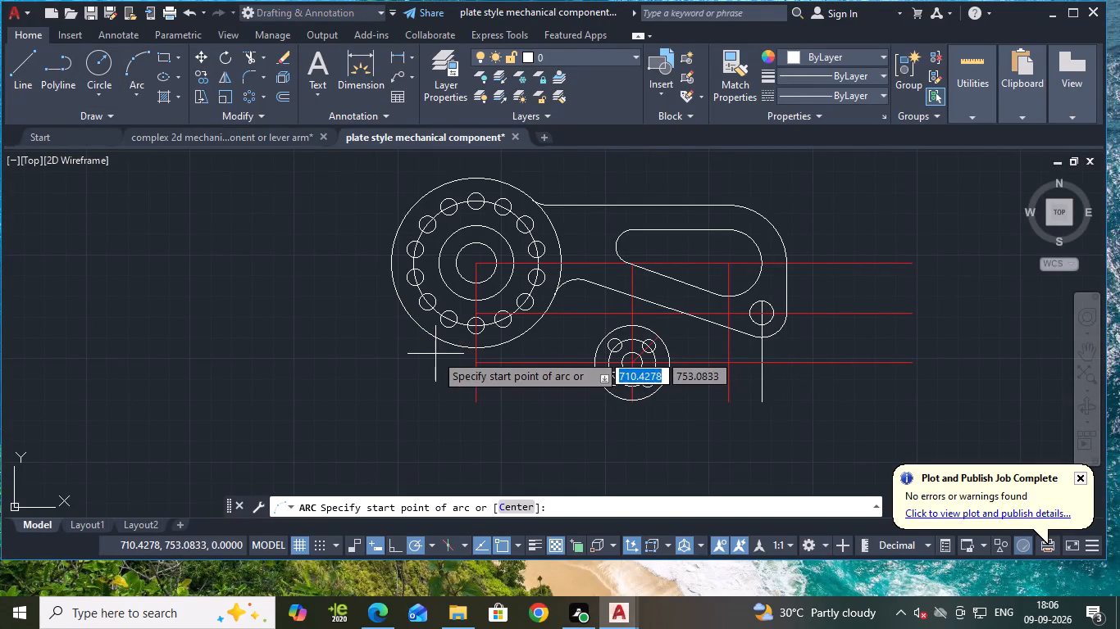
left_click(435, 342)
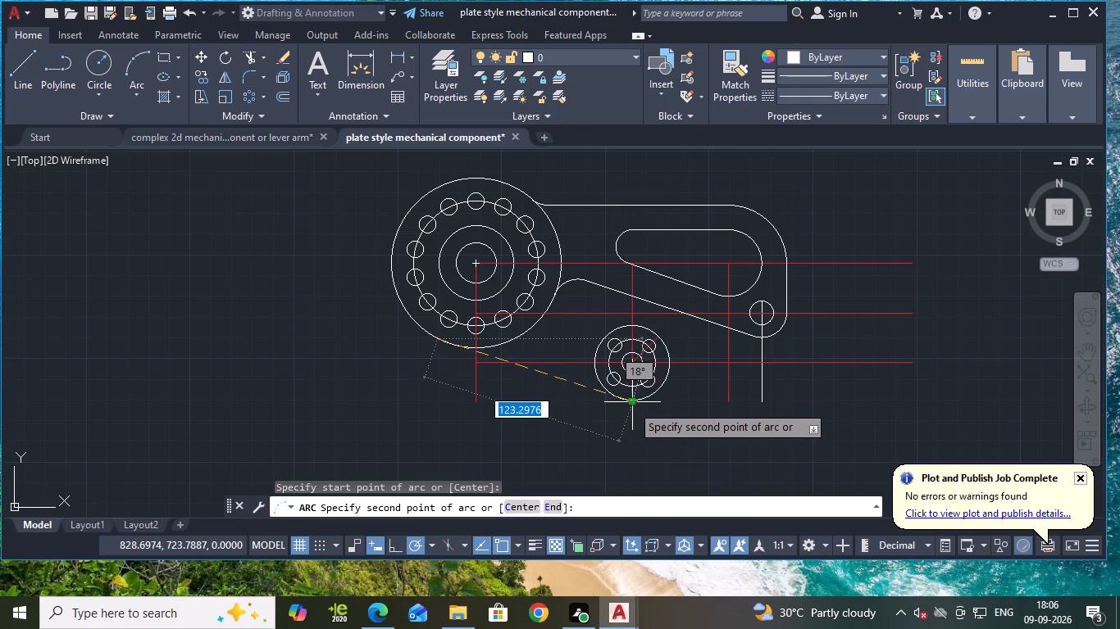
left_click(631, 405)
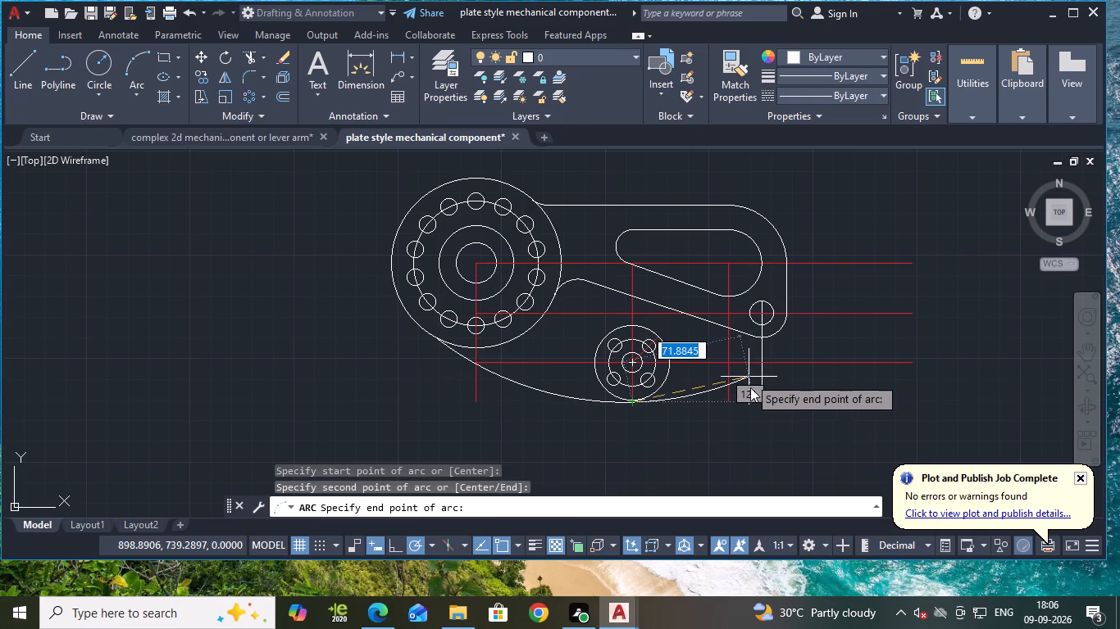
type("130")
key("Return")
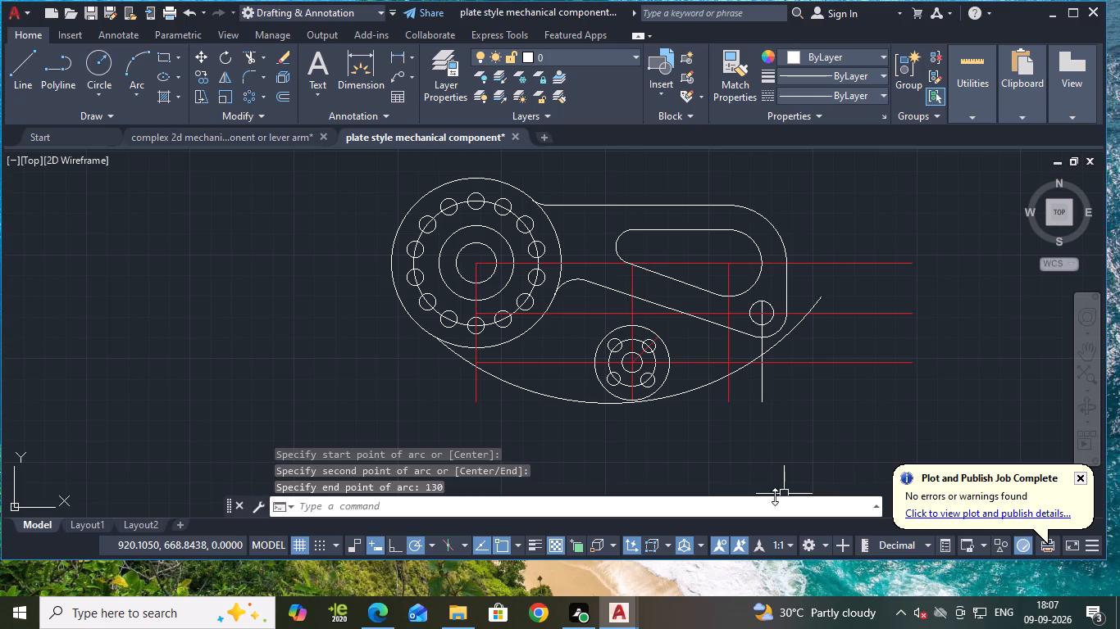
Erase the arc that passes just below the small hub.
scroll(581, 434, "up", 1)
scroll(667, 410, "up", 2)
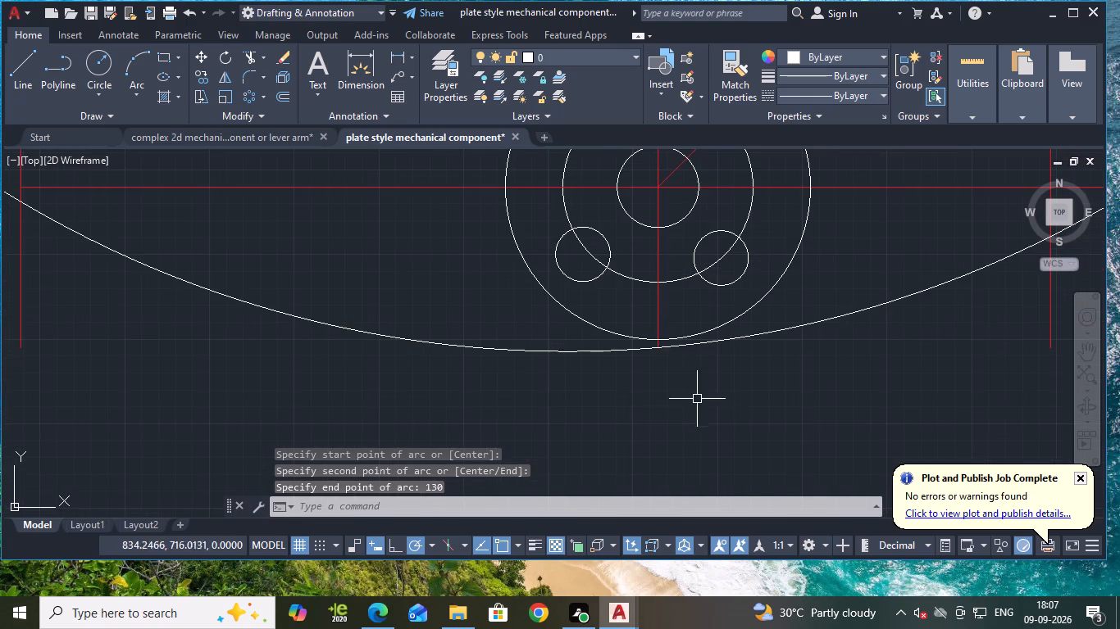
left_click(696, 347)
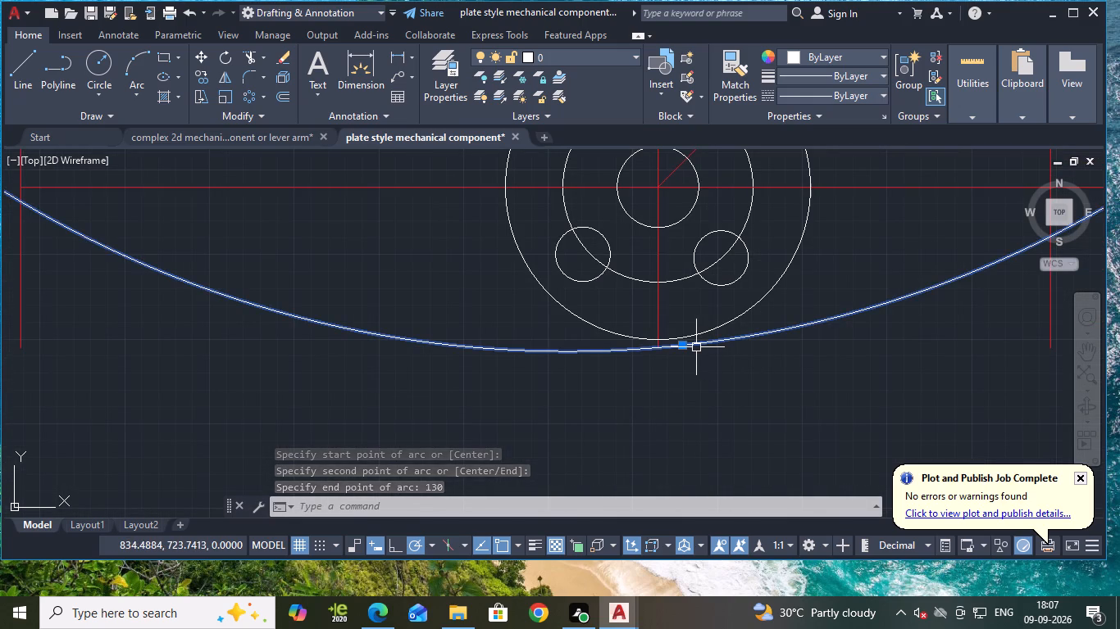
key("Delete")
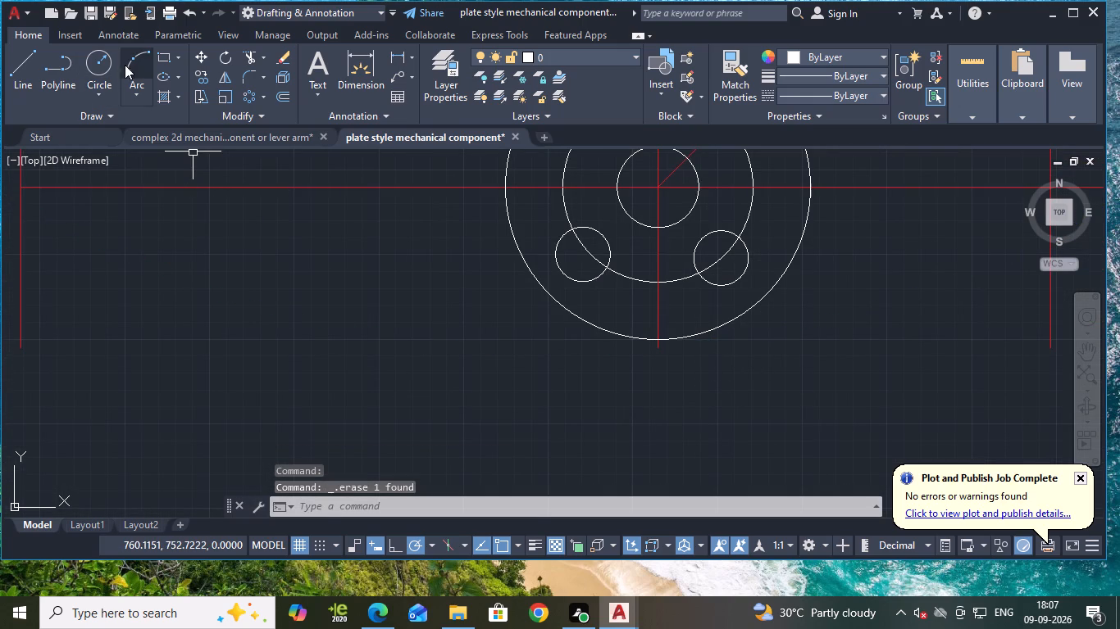
Draw a three-point arc from the large hub's lower outer edge through the small hub's exact bottom point, entering 130 for the end point.
left_click(134, 72)
scroll(456, 364, "down", 2)
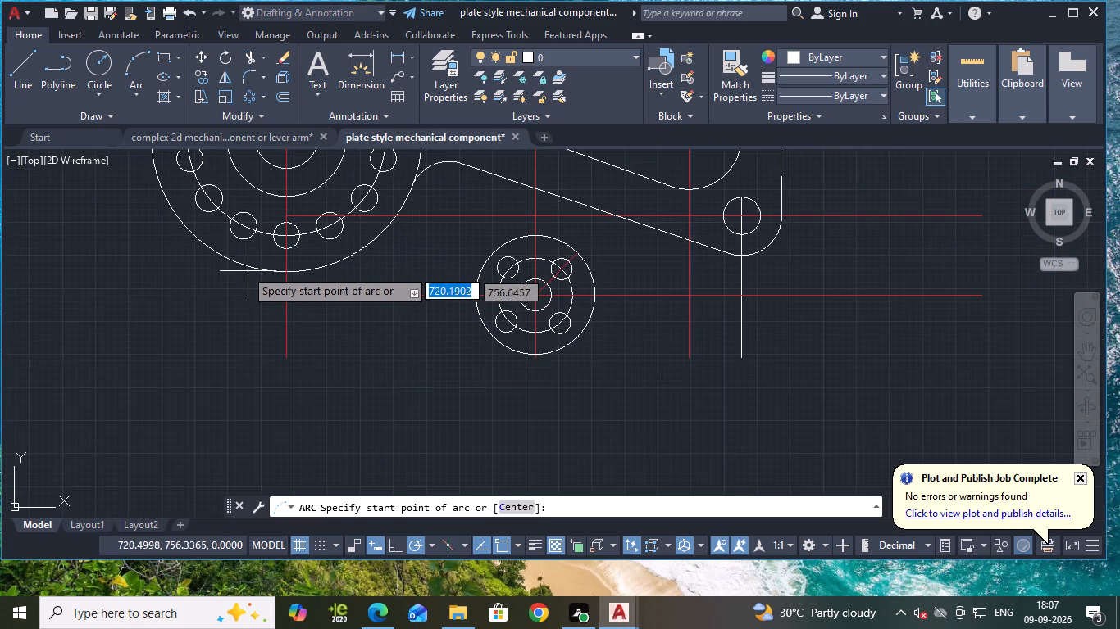
left_click(232, 263)
scroll(474, 352, "up", 3)
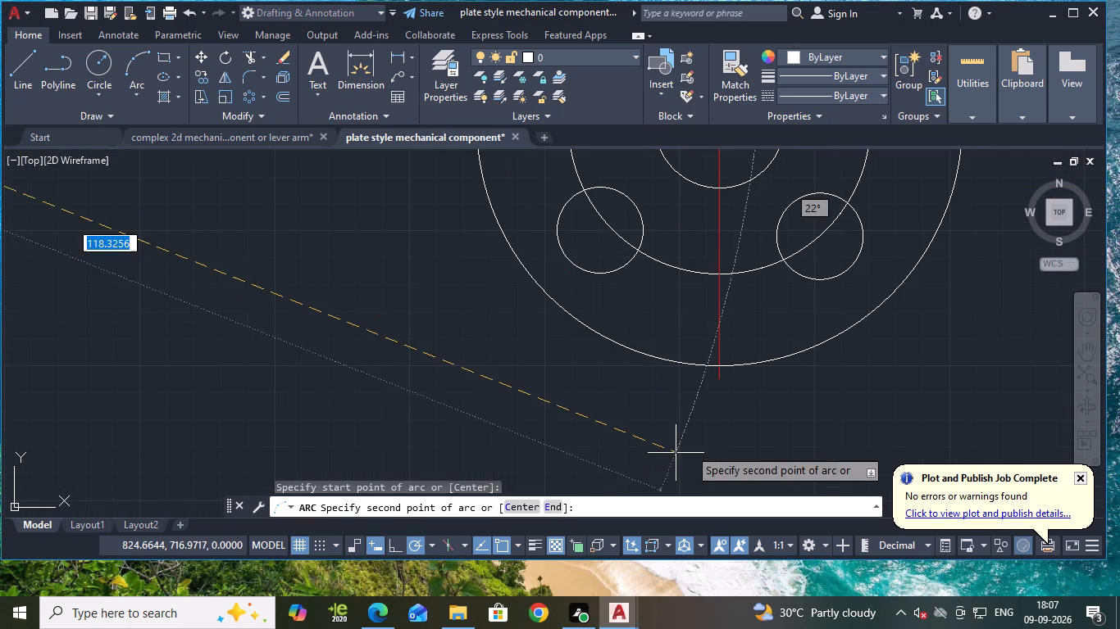
left_click(719, 364)
scroll(581, 377, "down", 3)
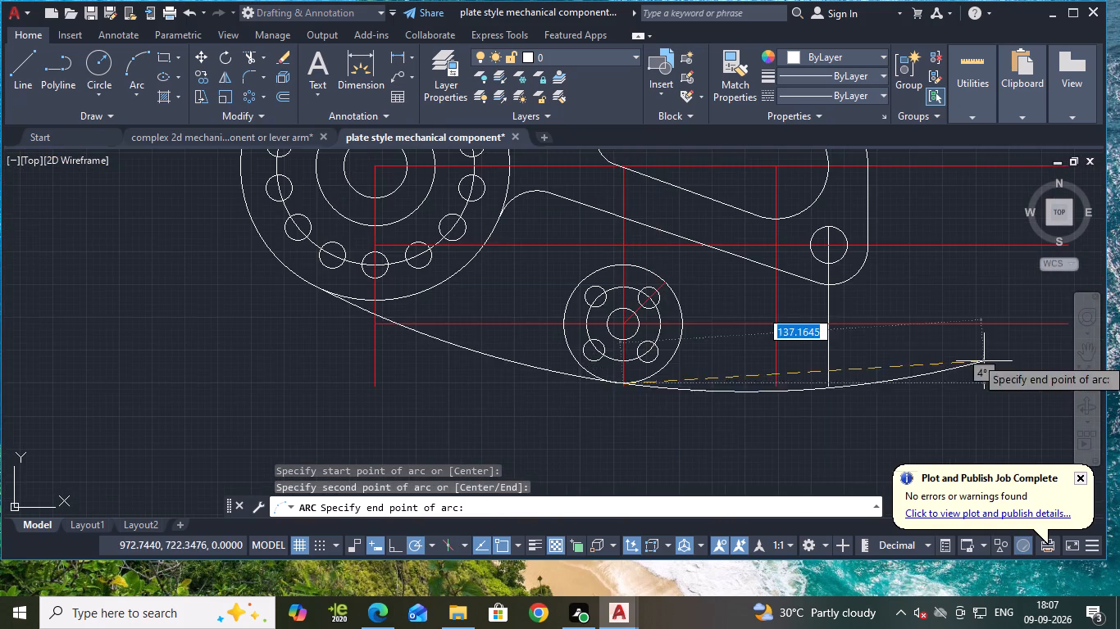
type("130")
key("Return")
key("Escape")
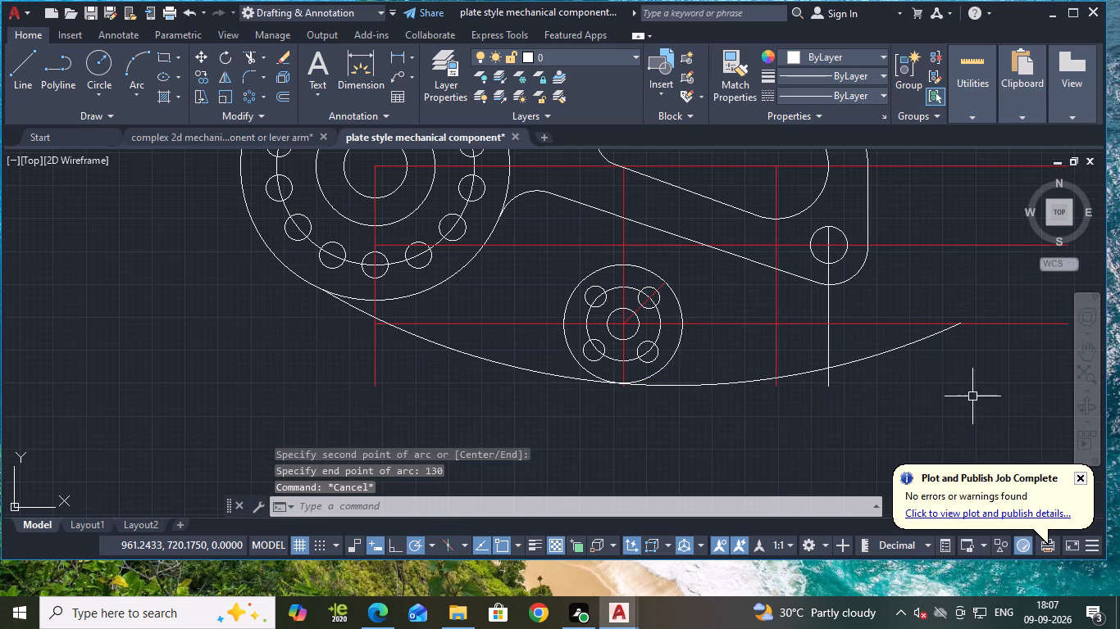
Trim the lower arc's portions beyond the small hub, across the slot-end and lug verticals.
type("tr")
key("Return")
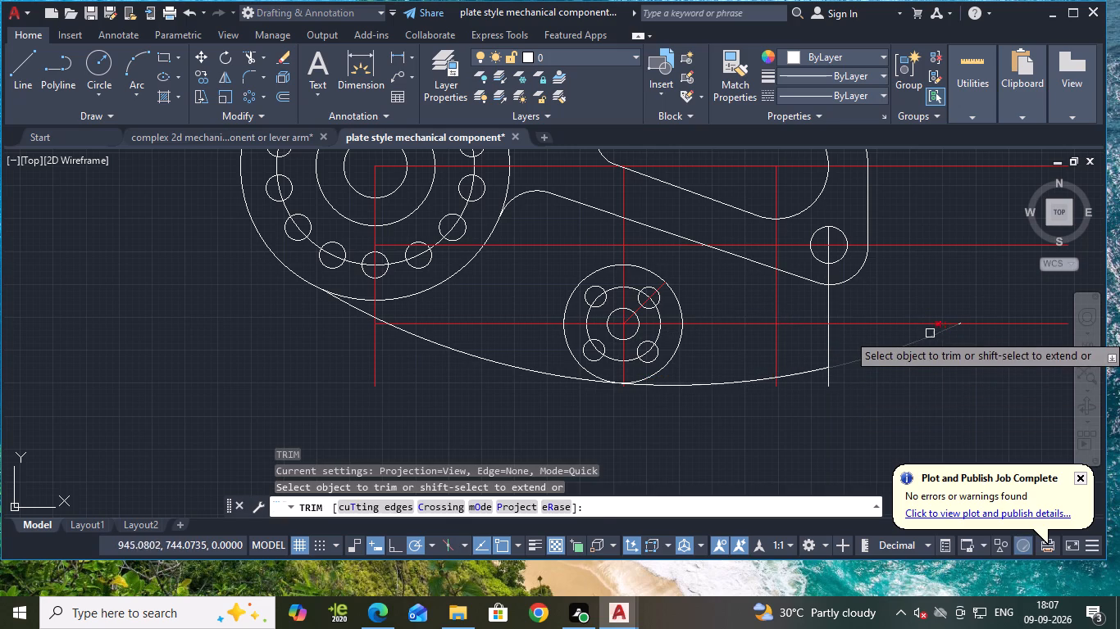
left_click(928, 333)
left_click(752, 381)
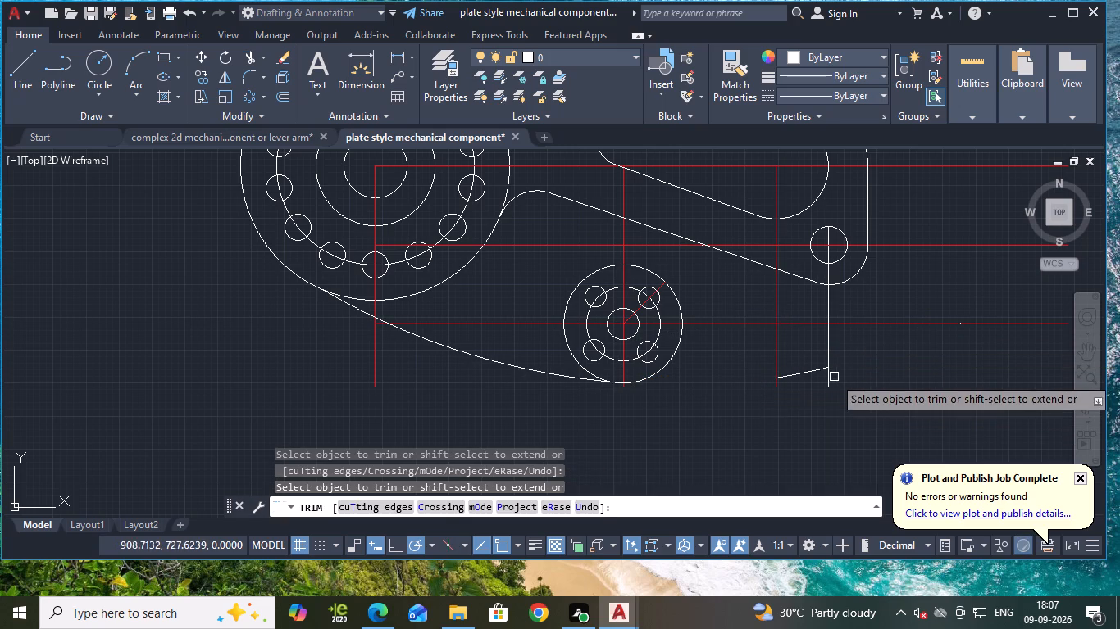
left_click(816, 373)
middle_click_drag(511, 414, 595, 486)
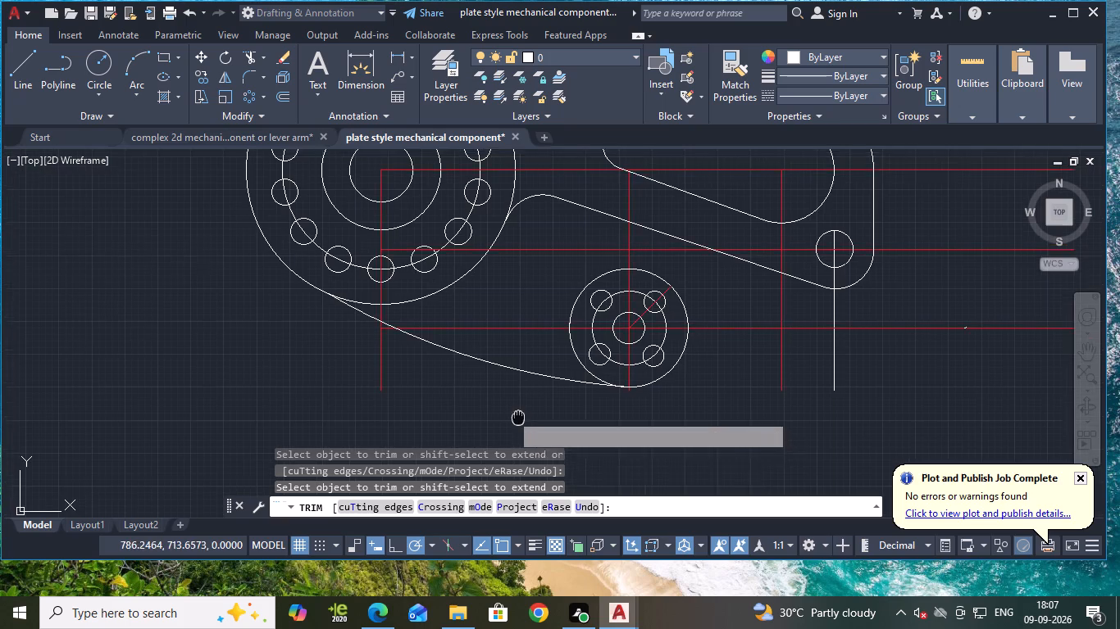
middle_click_drag(595, 486, 608, 500)
middle_click_drag(1008, 377, 865, 345)
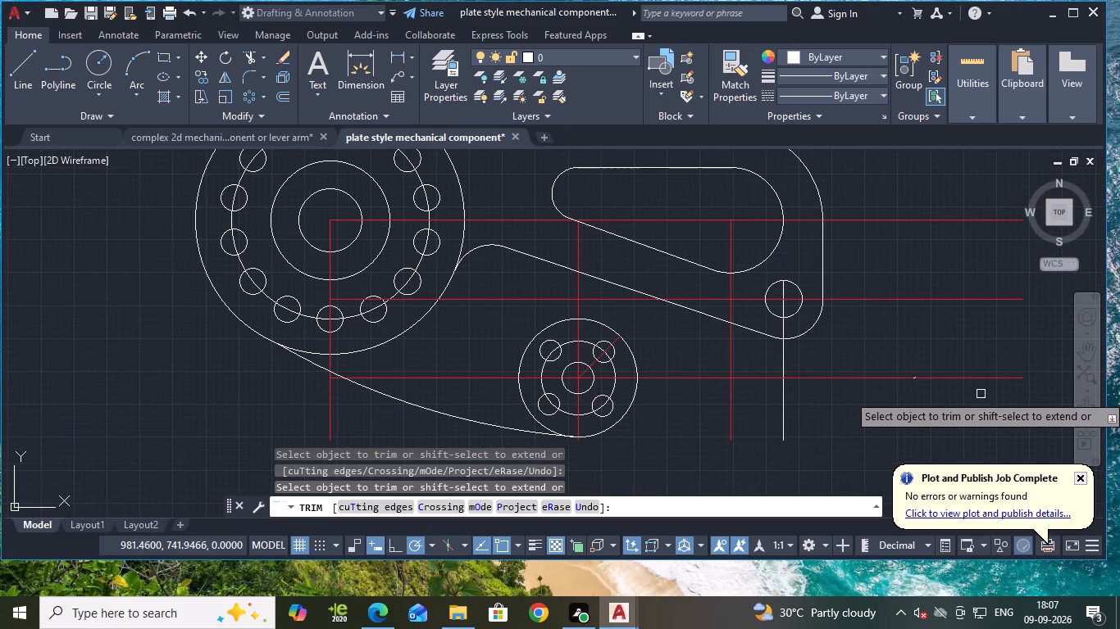
key("Escape")
Fillet the small hub's outer circle to the sloping lower outline line with a radius of 20.
key("f")
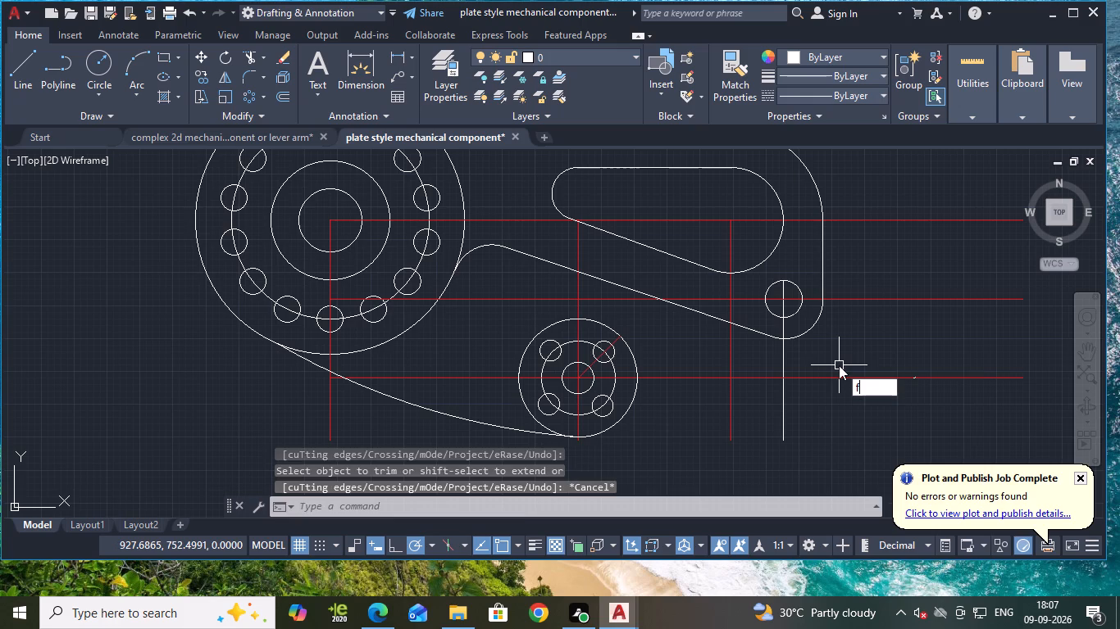
key("Return")
key("r")
key("Return")
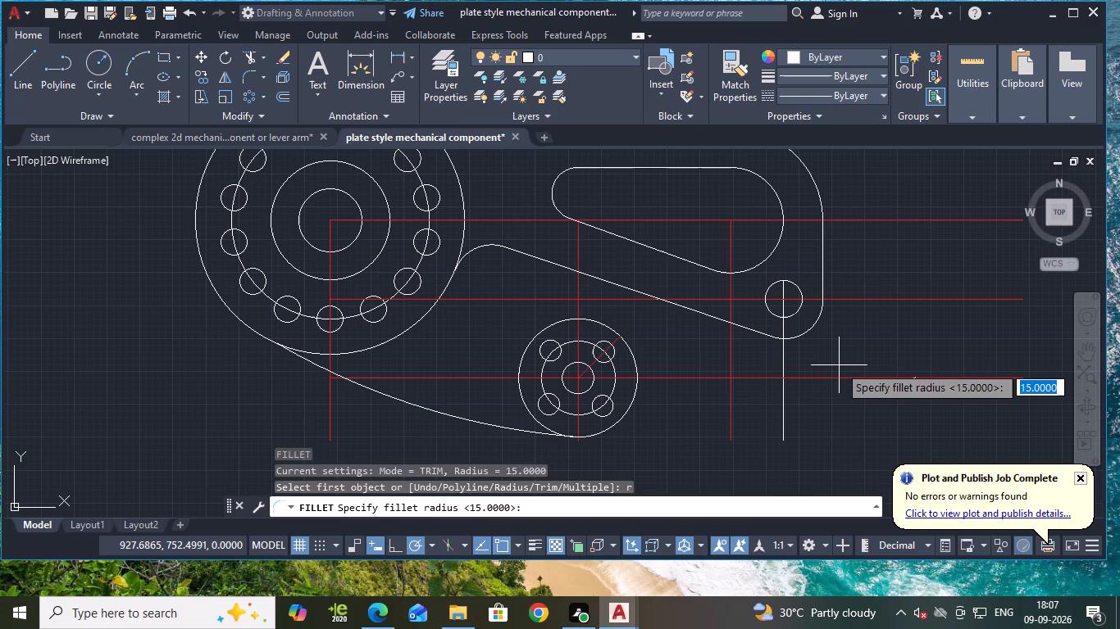
type("20")
key("Return")
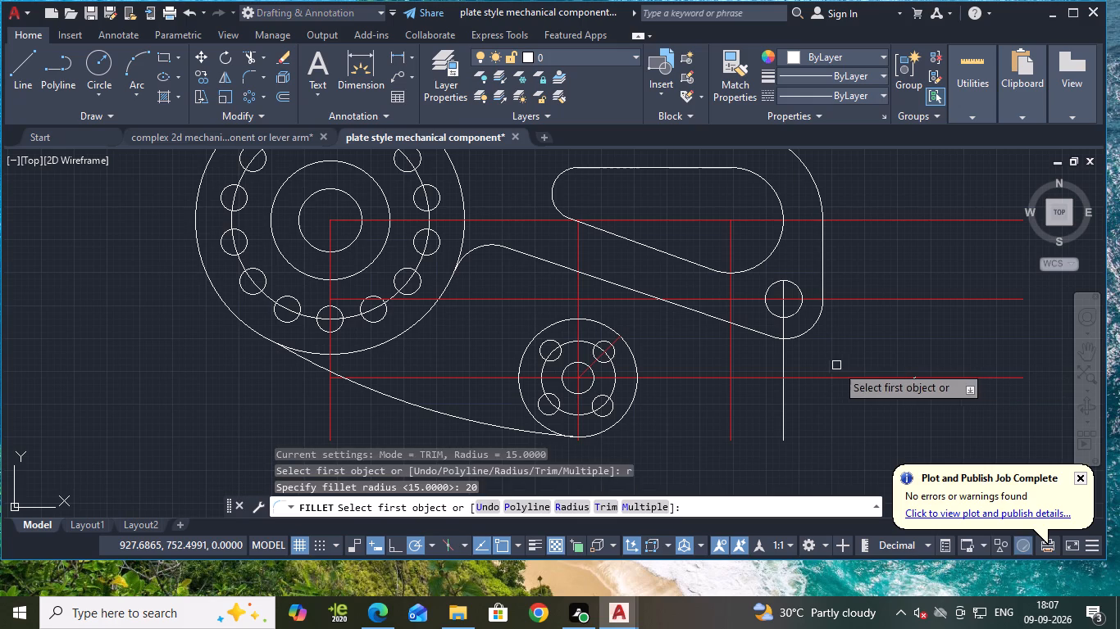
left_click(634, 361)
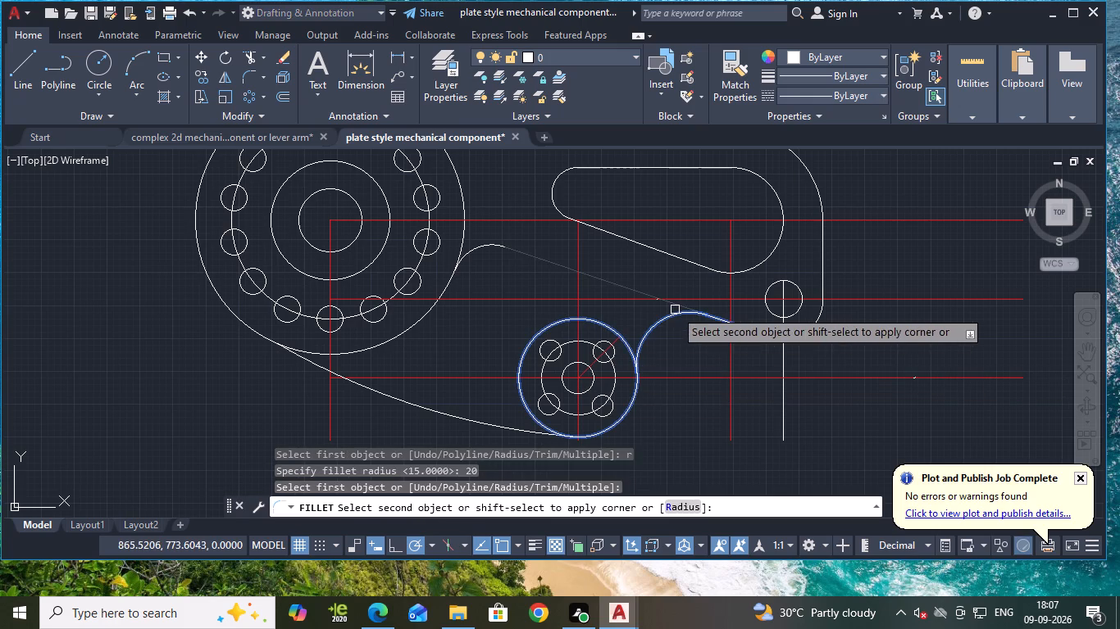
left_click(675, 310)
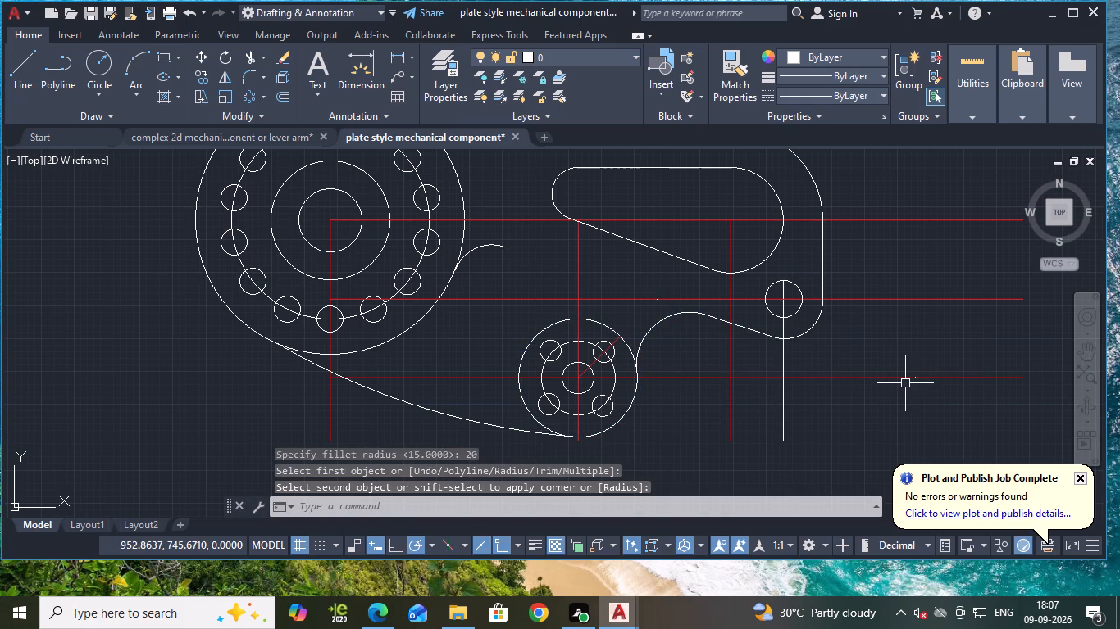
key("Escape")
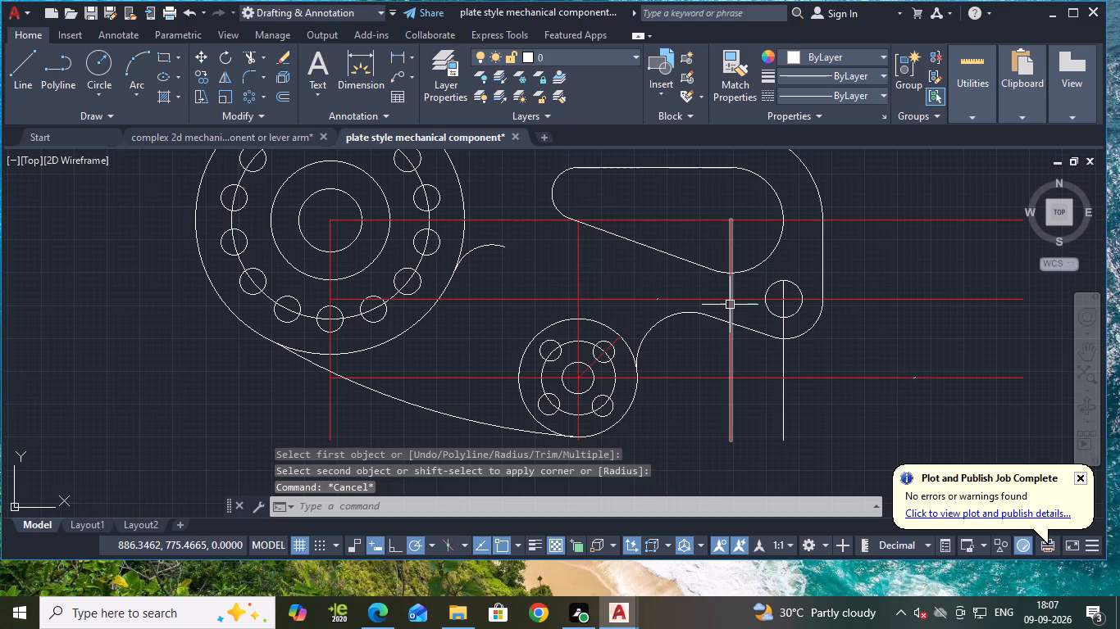
Extend the shortened sloping outline line back up to the fillet beside the large hub.
type("ex")
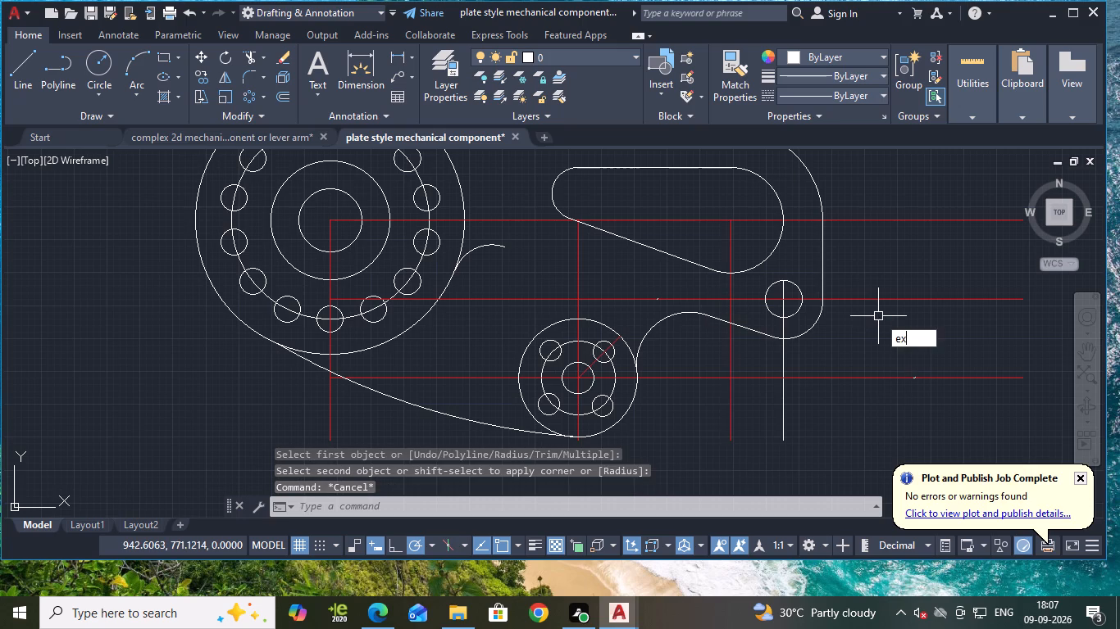
key("Return")
left_click(717, 319)
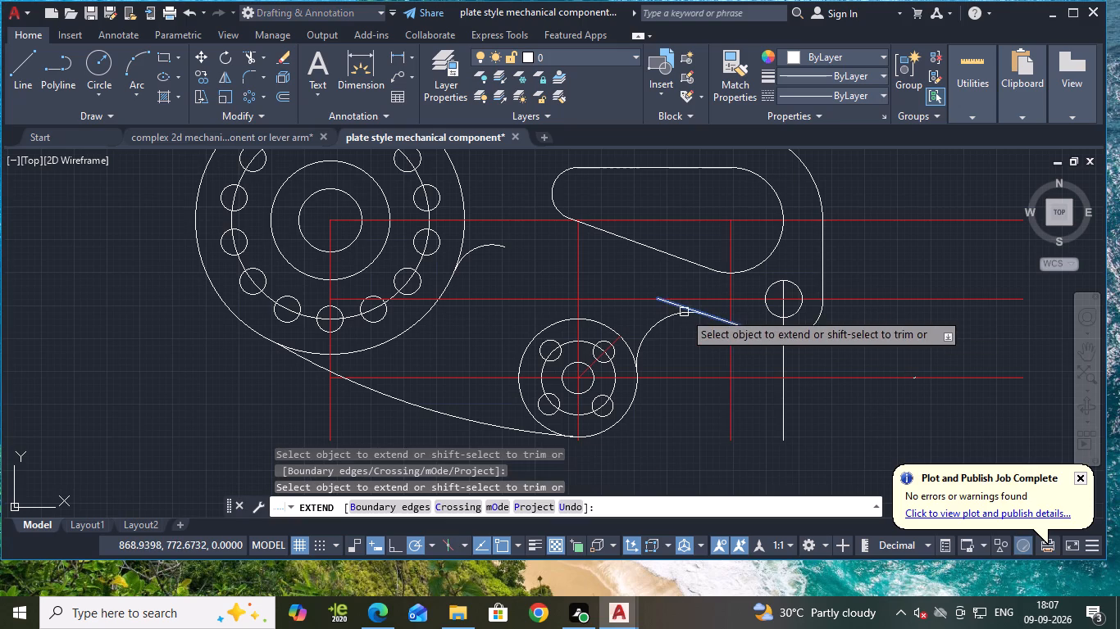
left_click(672, 302)
left_click(668, 302)
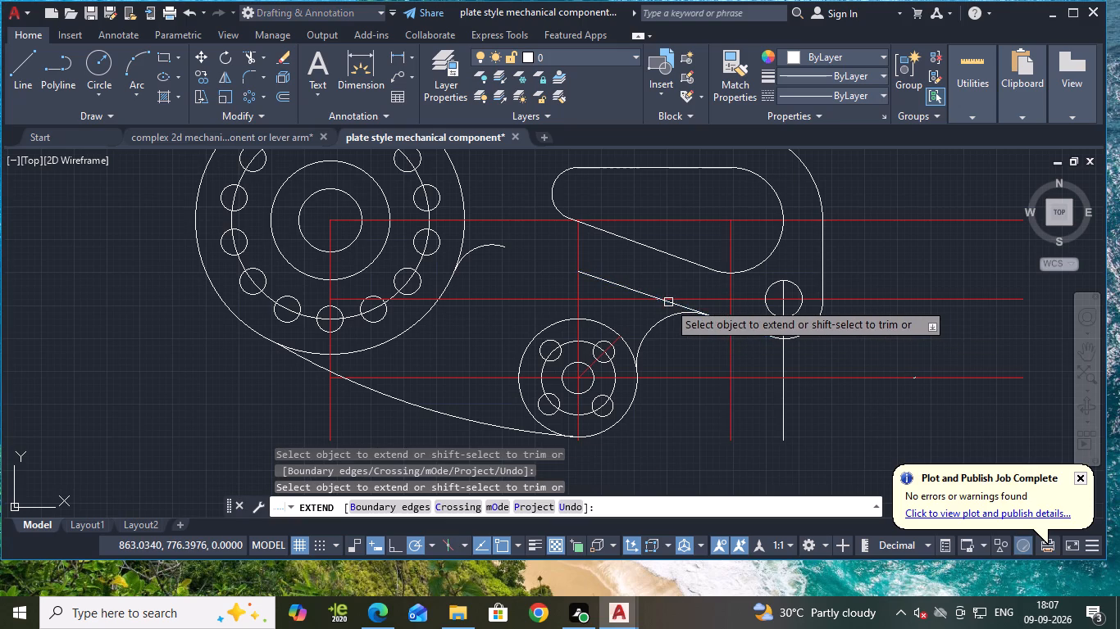
left_click(623, 283)
key("Escape")
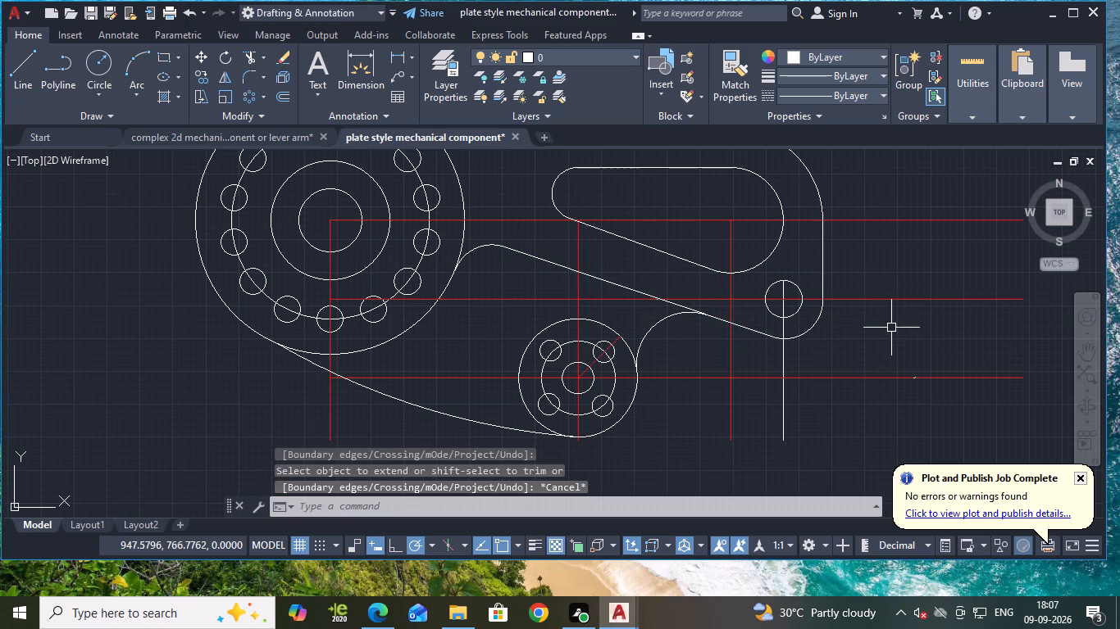
Colour the vertical construction line through the lug hole red (237,31,36).
scroll(867, 339, "down", 1)
middle_click_drag(894, 351, 840, 360)
left_click(762, 361)
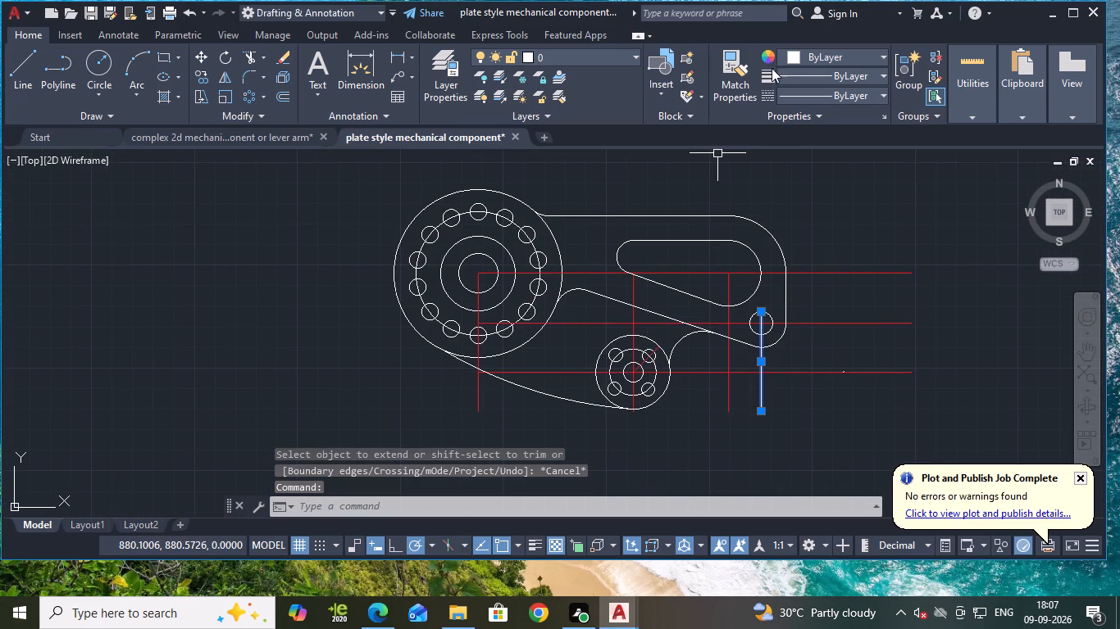
left_click(762, 55)
left_click(767, 56)
left_click(822, 66)
left_click(824, 57)
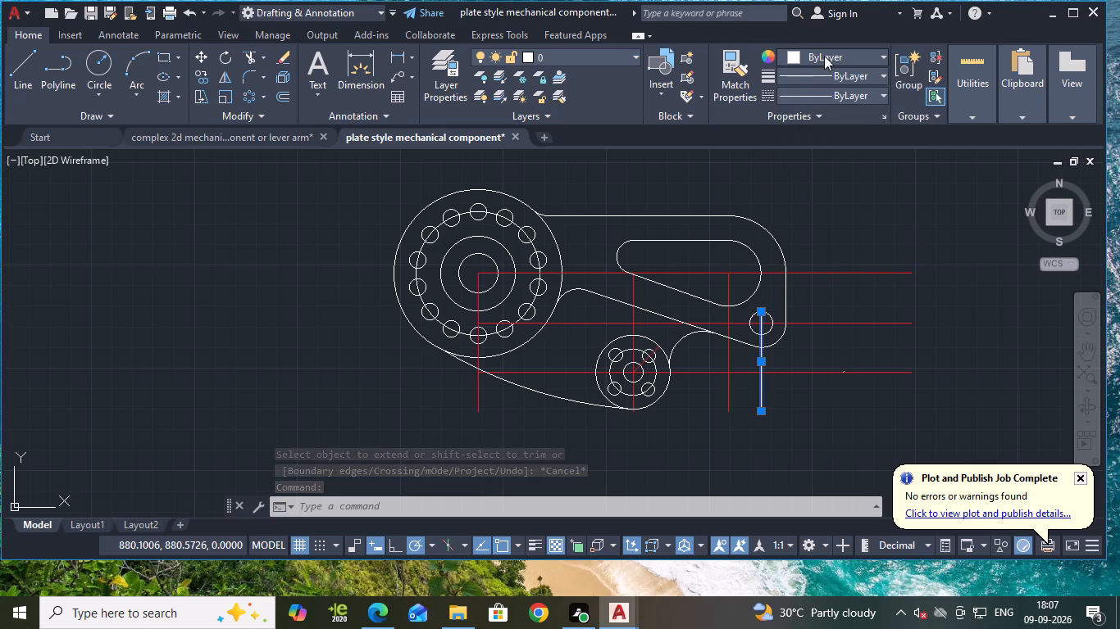
left_click(824, 56)
left_click(839, 156)
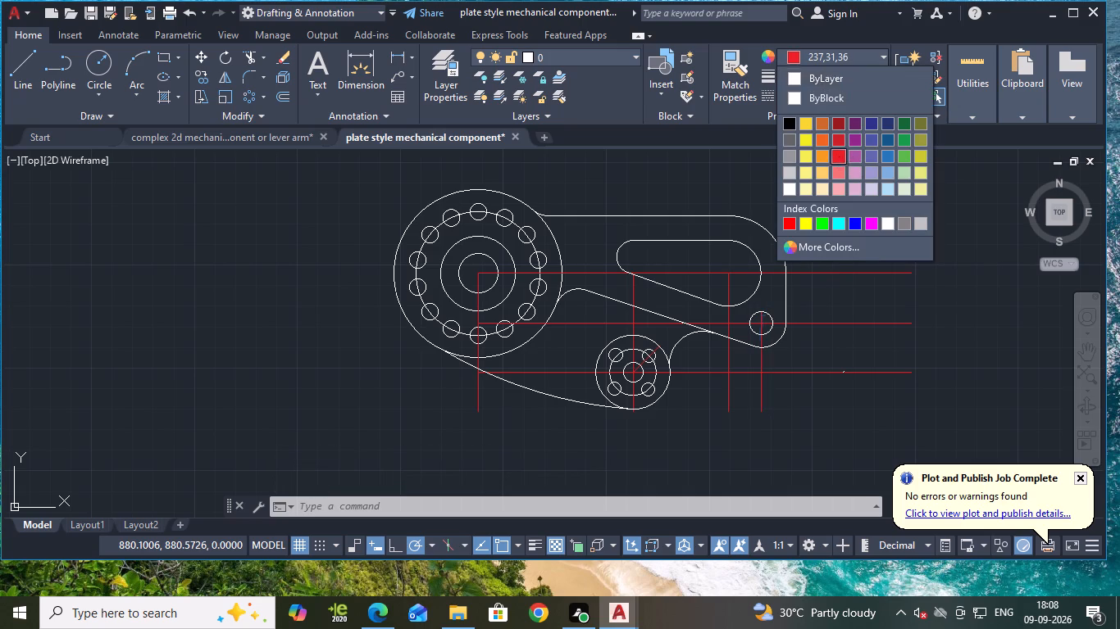
Save the drawing.
key("Escape")
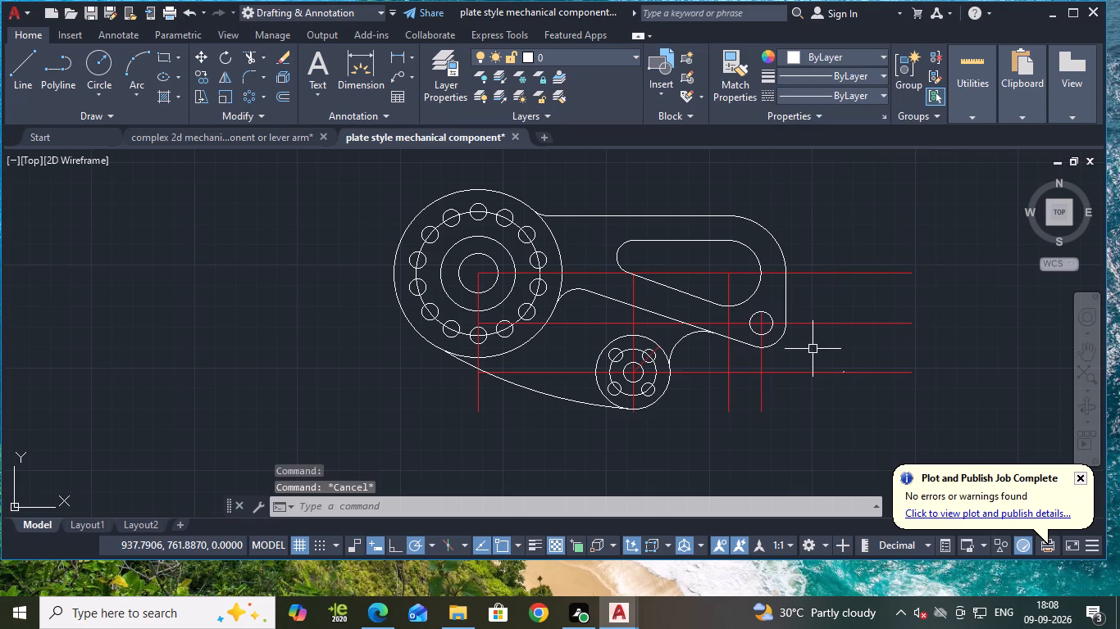
scroll(864, 336, "down", 1)
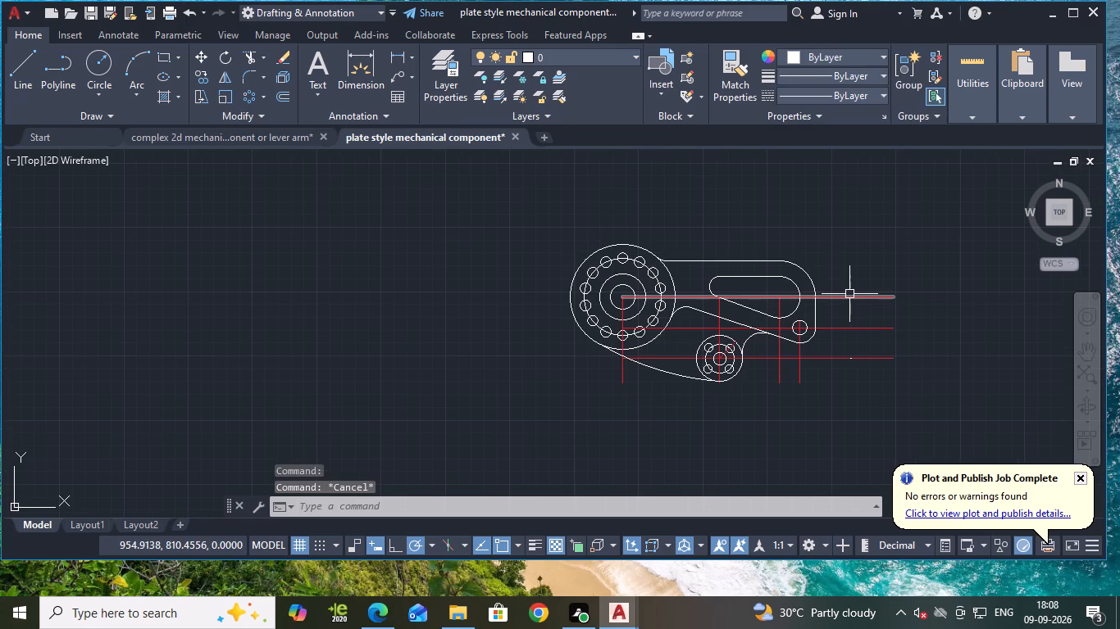
key("ctrl+s")
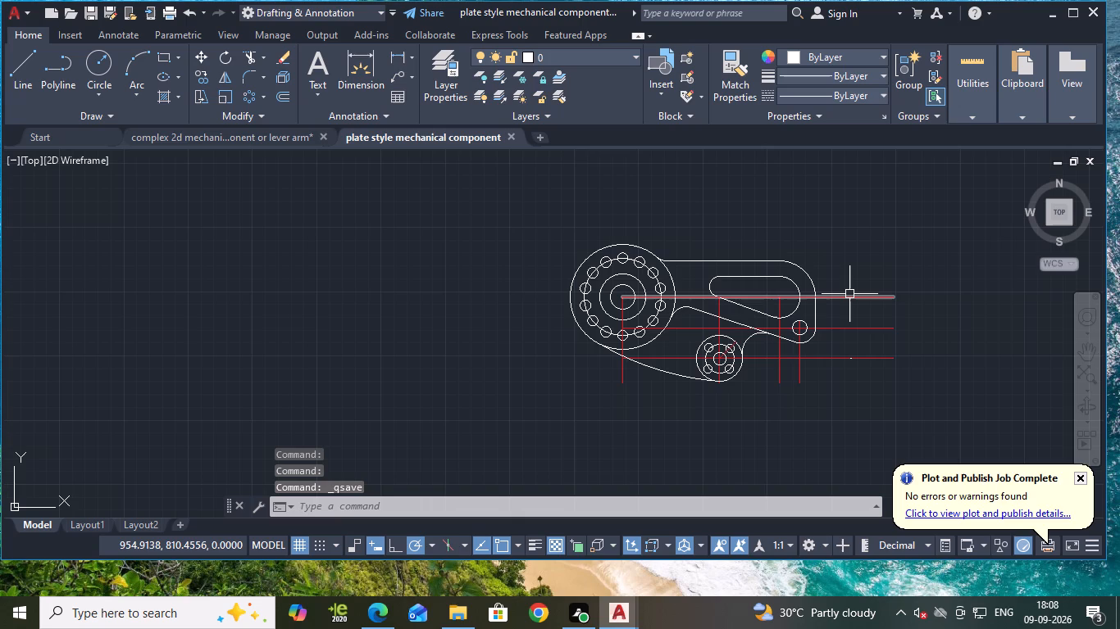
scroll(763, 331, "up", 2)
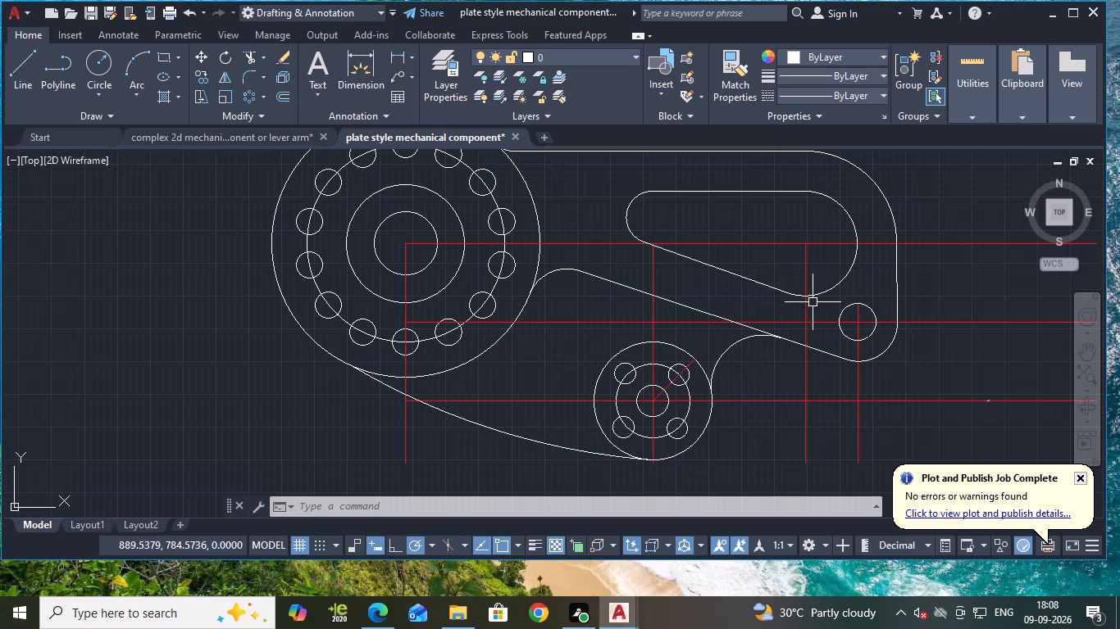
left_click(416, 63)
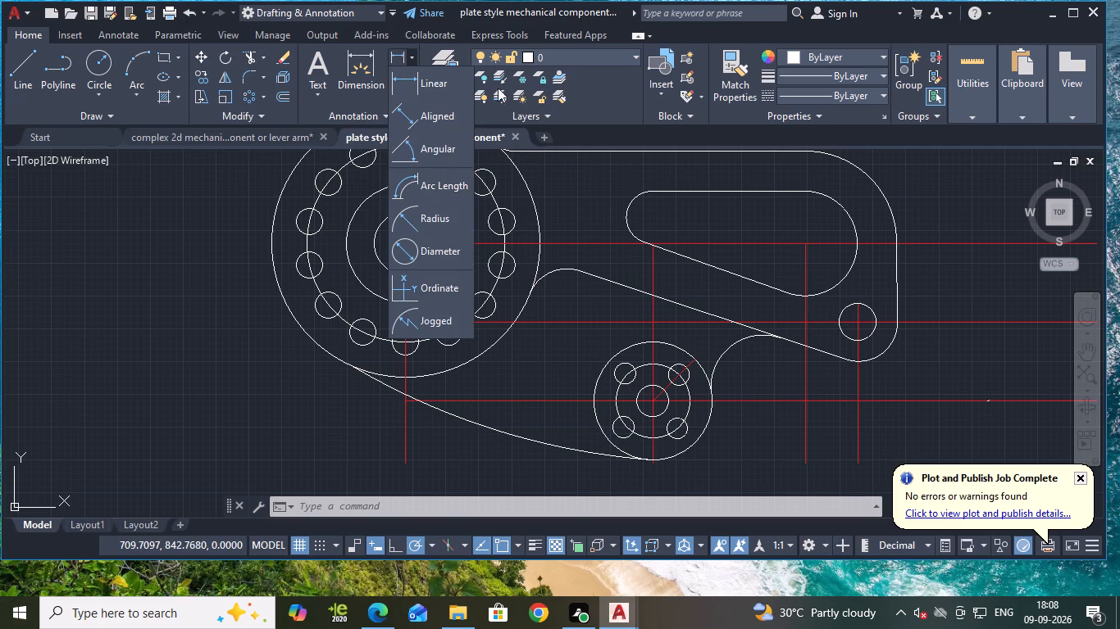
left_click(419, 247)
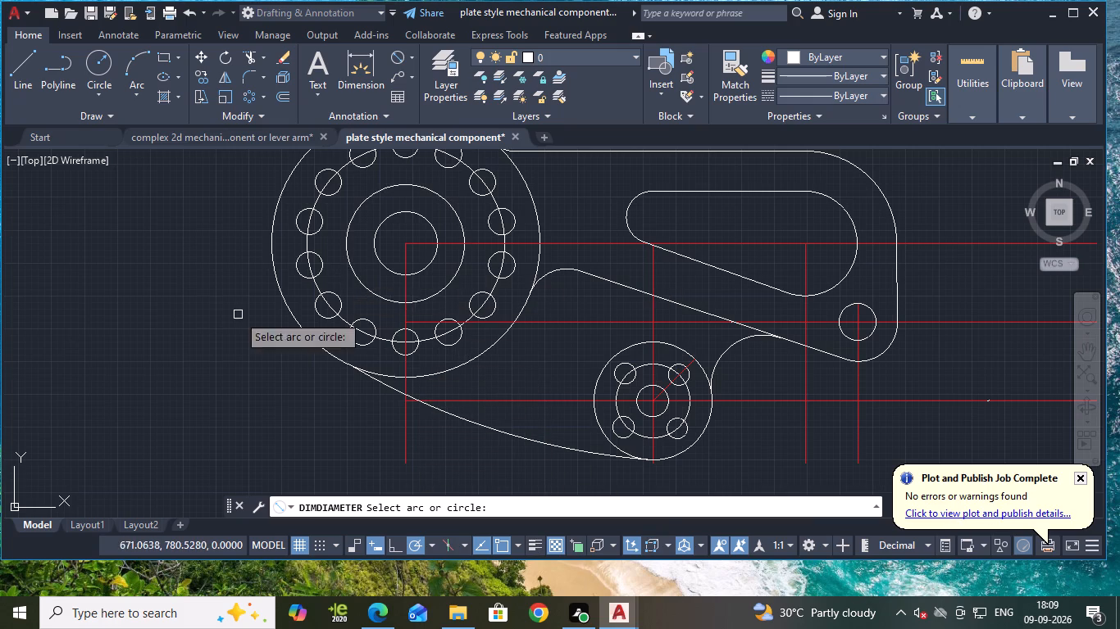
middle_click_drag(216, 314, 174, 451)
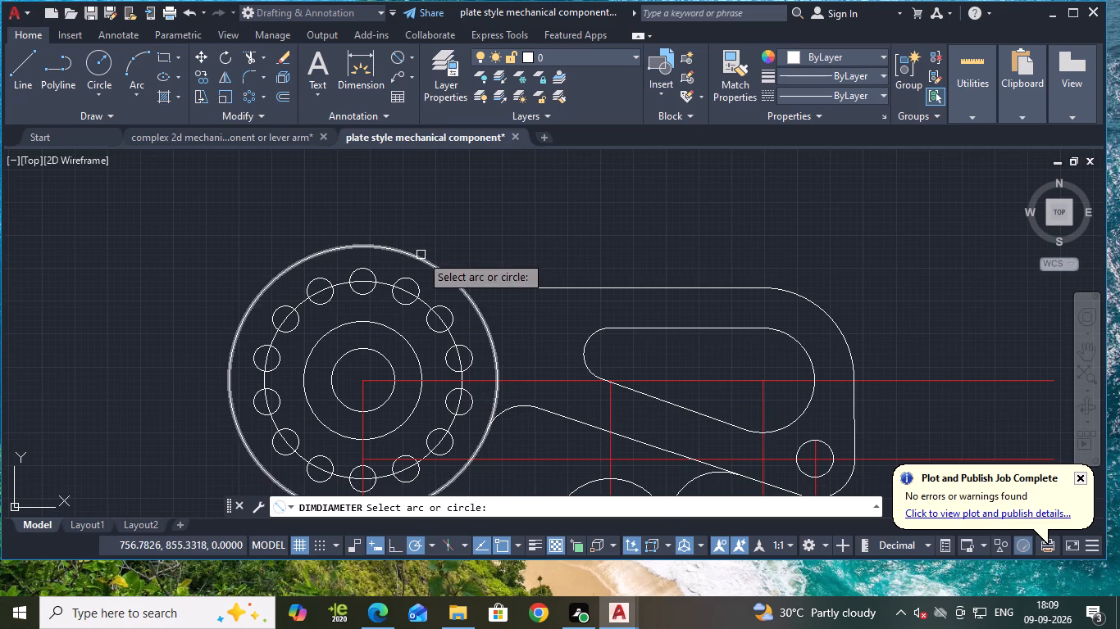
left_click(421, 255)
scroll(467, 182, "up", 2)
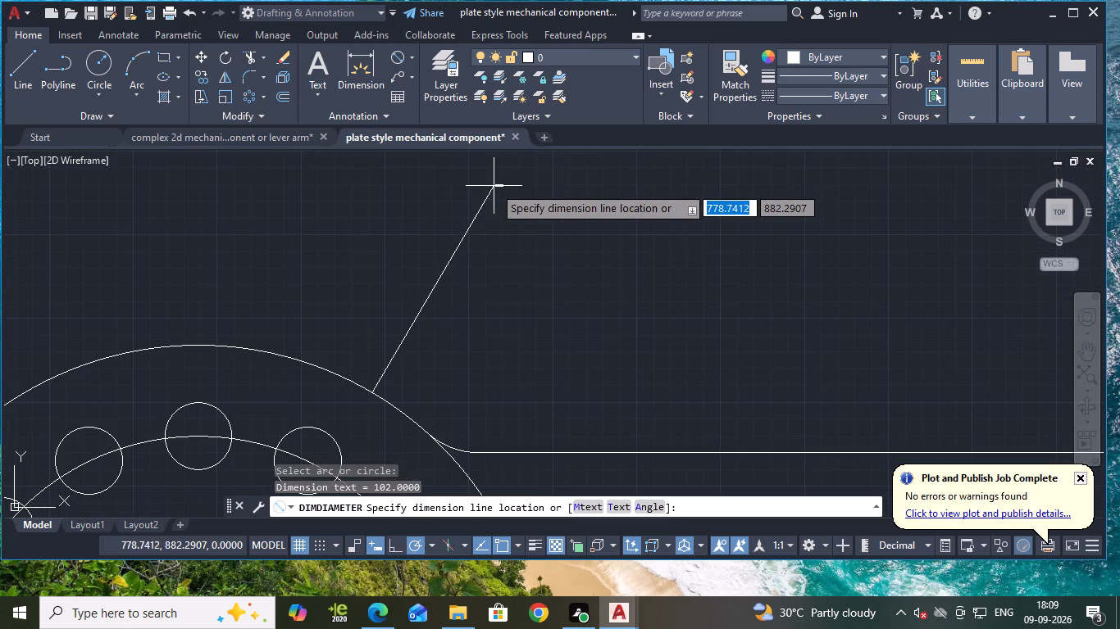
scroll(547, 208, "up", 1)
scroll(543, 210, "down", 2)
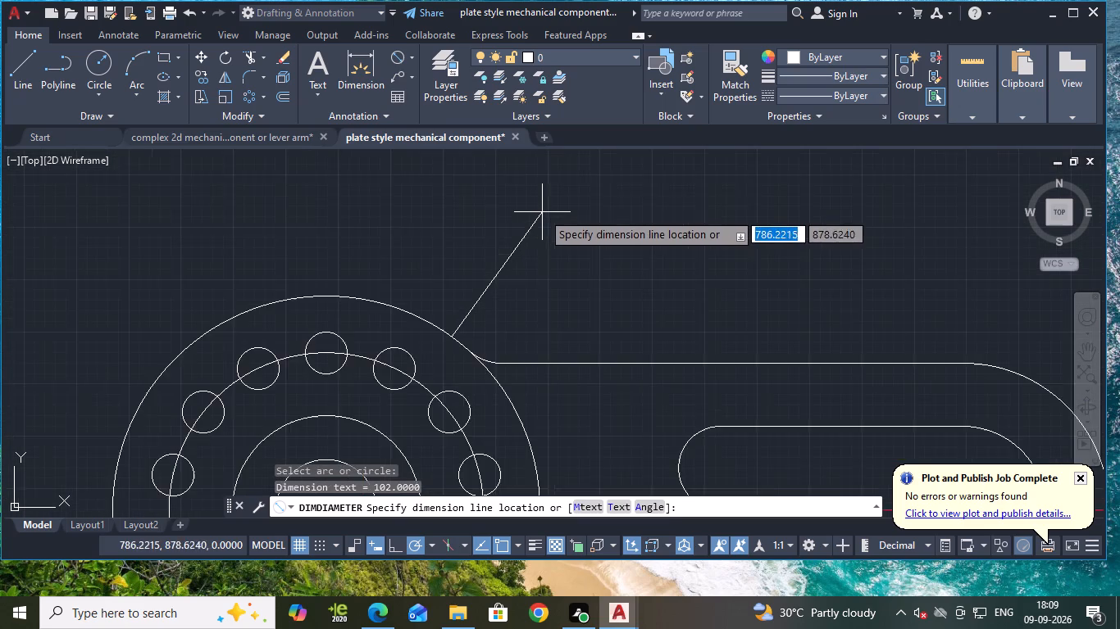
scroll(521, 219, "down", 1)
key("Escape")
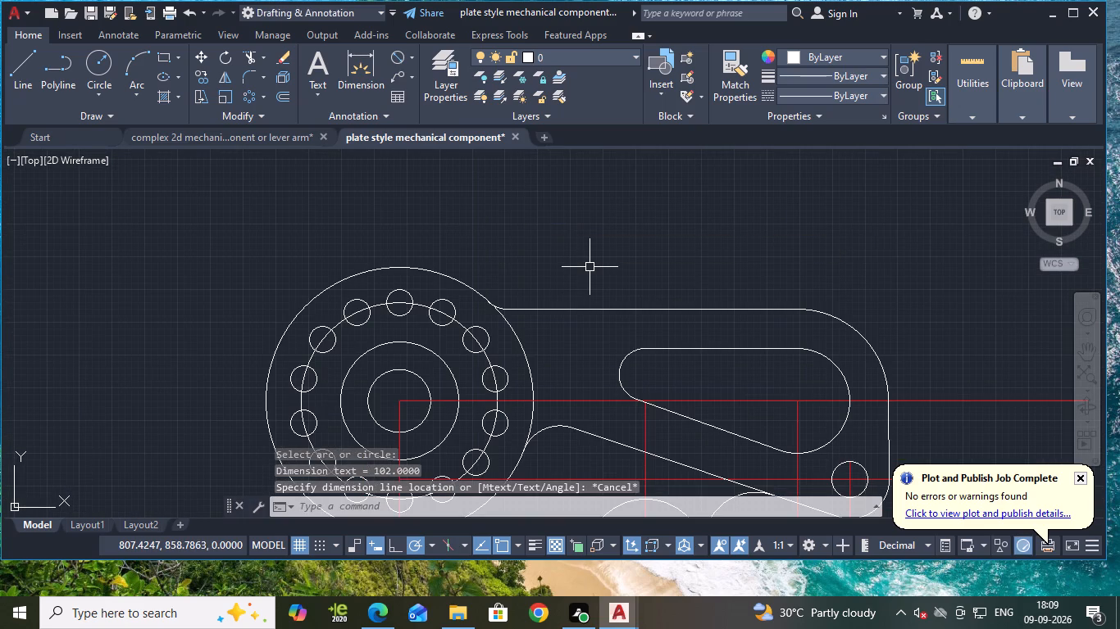
Modify the Standard dimension style to an arrow size of 3 and a text height of 4, and set it current.
key("d")
key("Return")
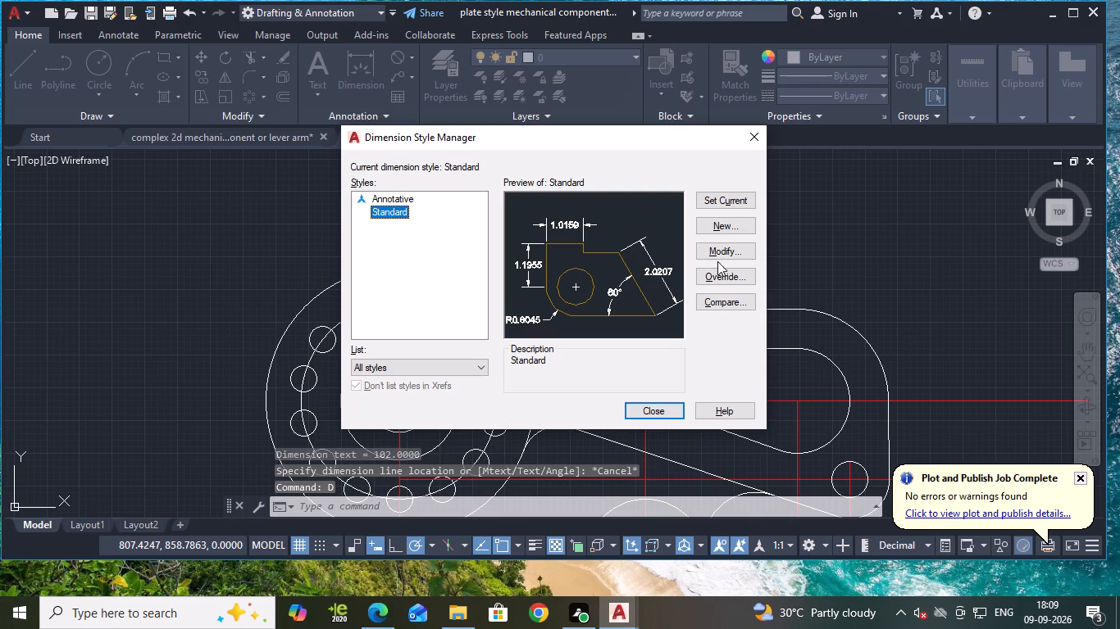
left_click(731, 244)
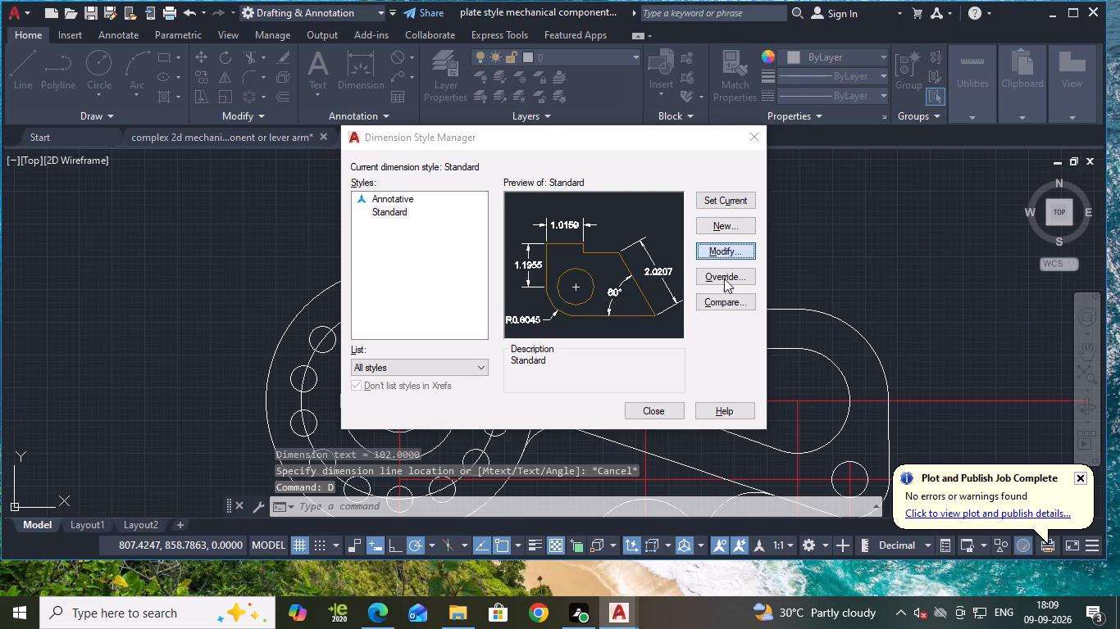
left_click(387, 106)
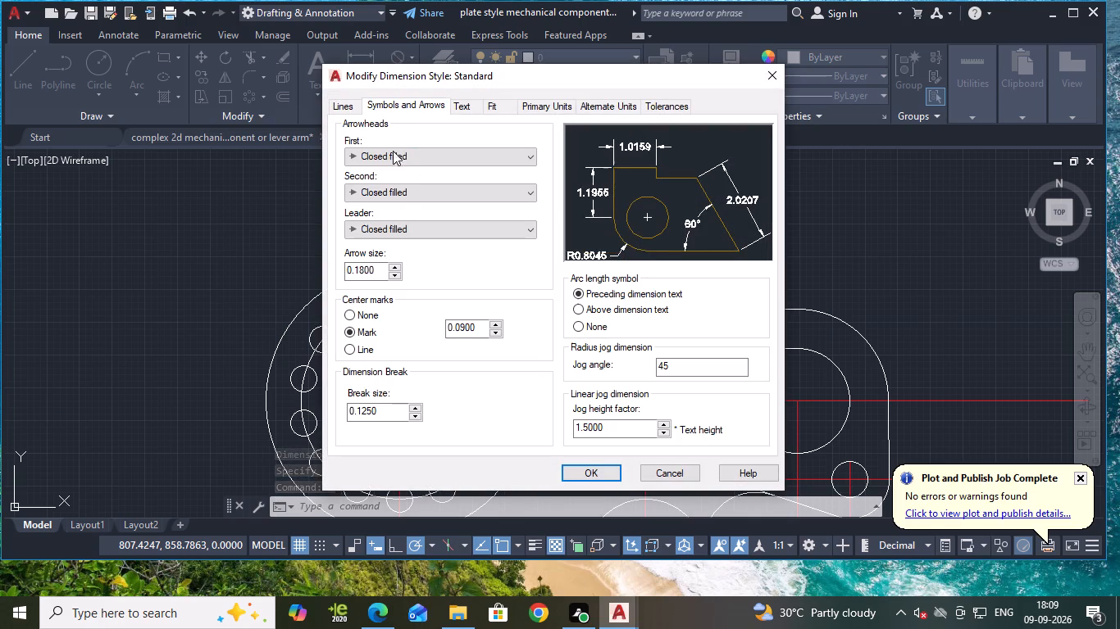
left_click_drag(382, 267, 341, 283)
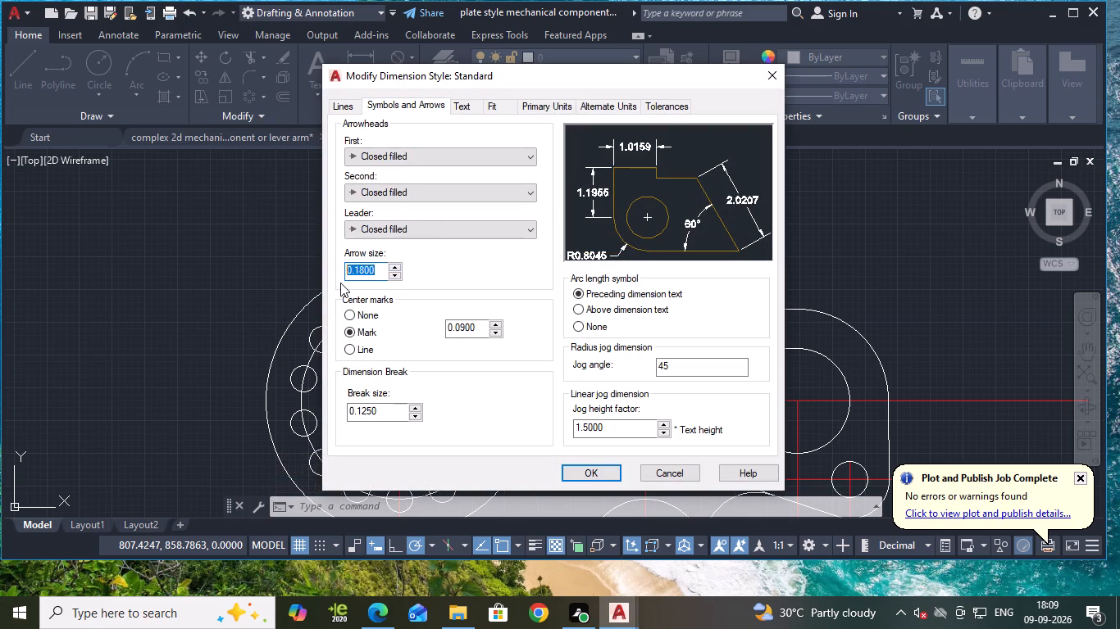
key("3")
key("Return")
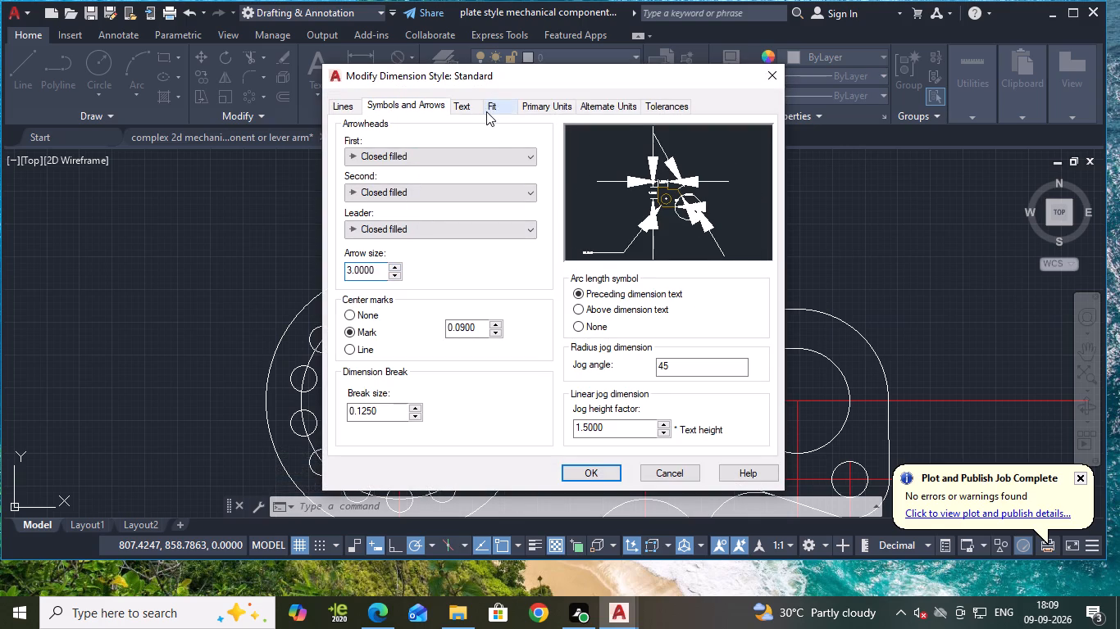
left_click(476, 107)
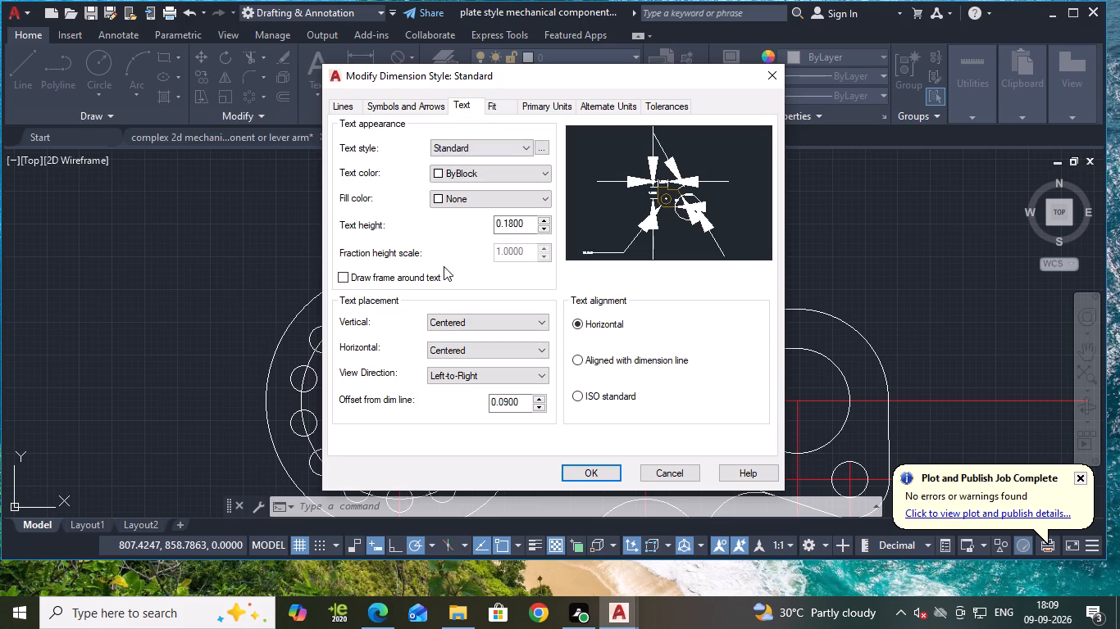
left_click_drag(523, 221, 475, 229)
key("4")
key("Return")
left_click(575, 467)
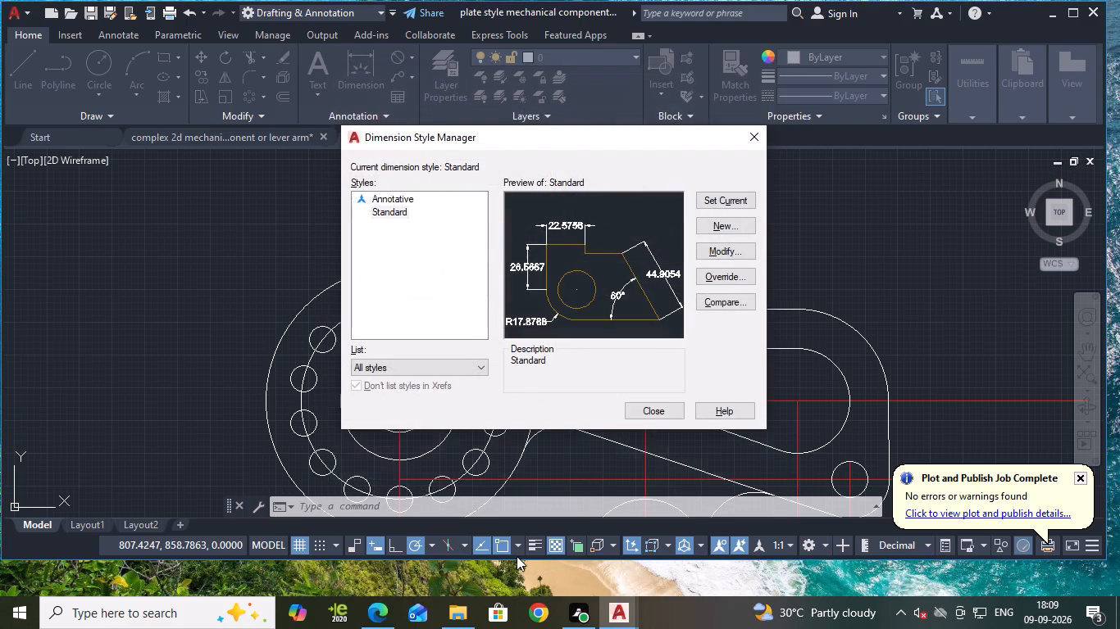
left_click(699, 196)
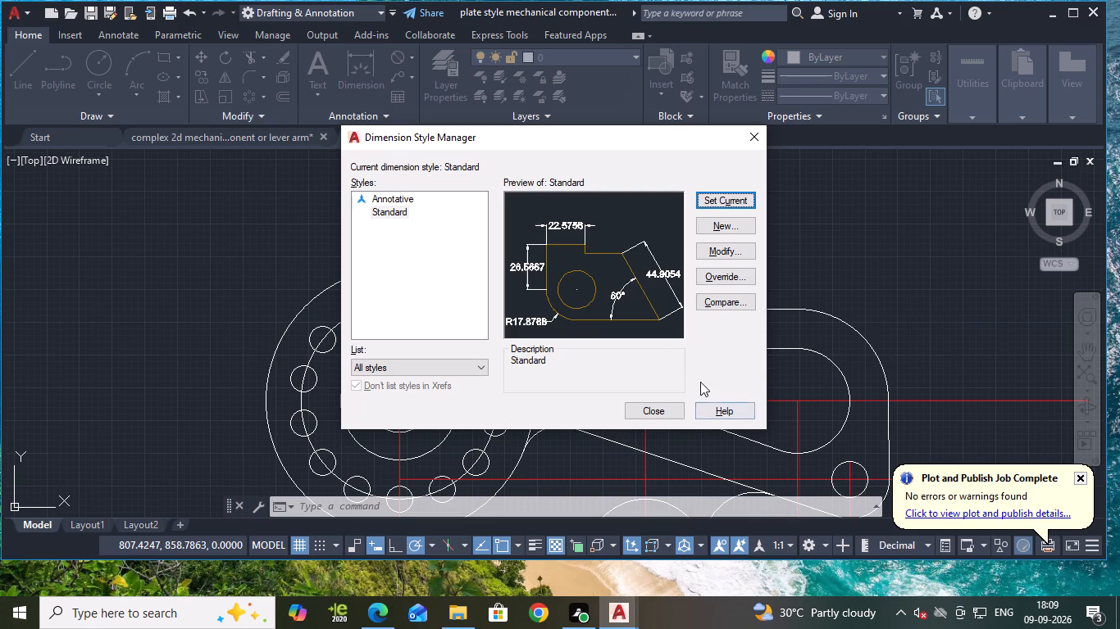
left_click(672, 411)
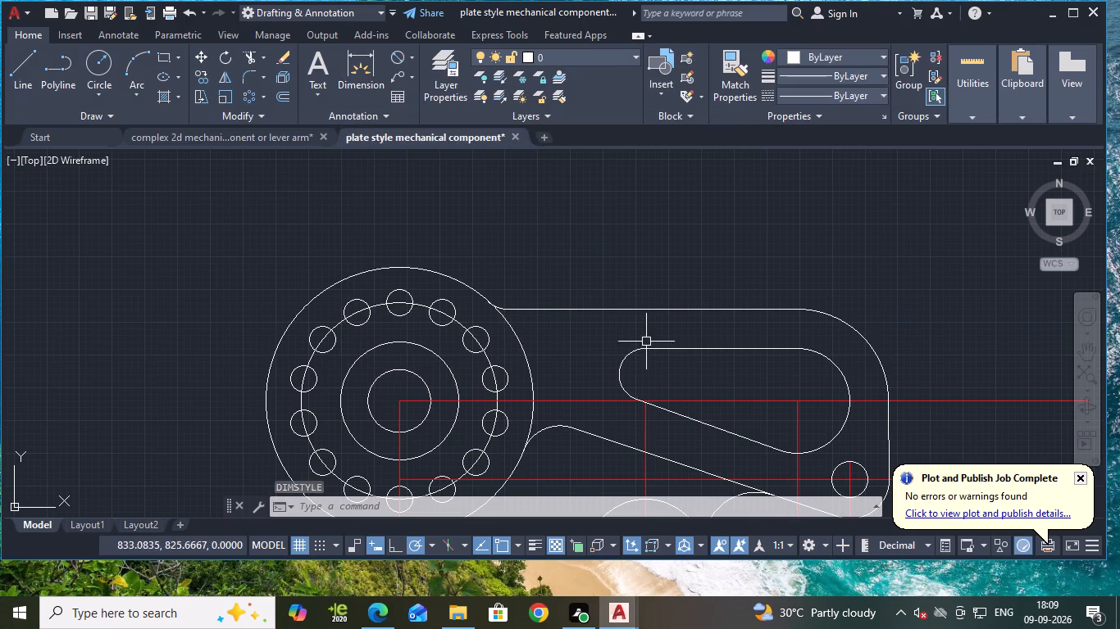
Add a diameter dimension to the large hub's outer circle, placing its text above the hub.
left_click(398, 57)
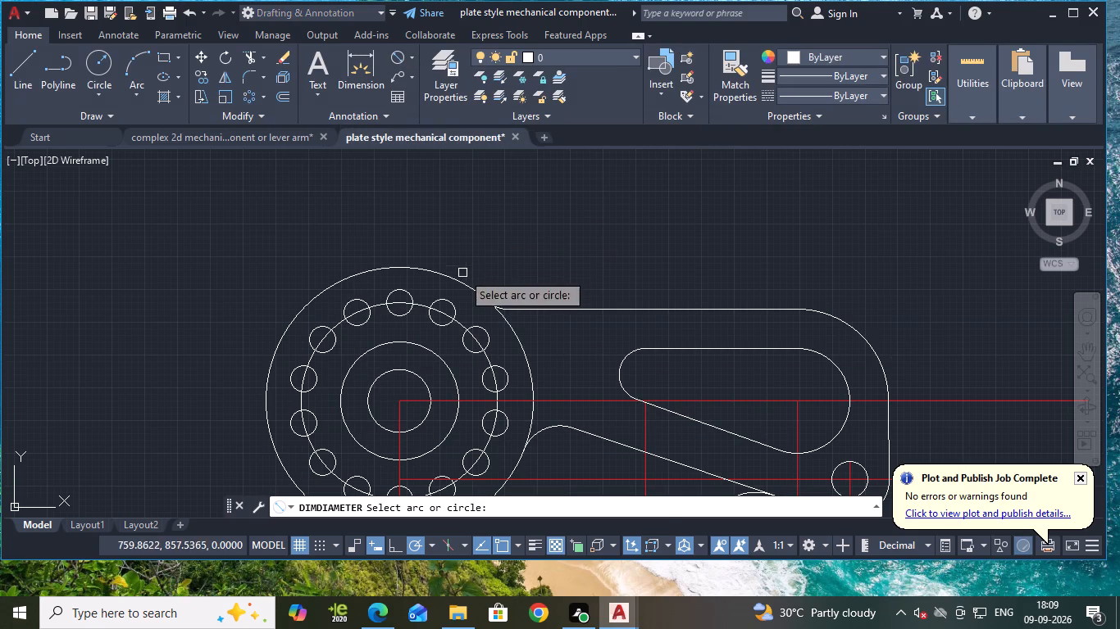
left_click(451, 278)
left_click(460, 216)
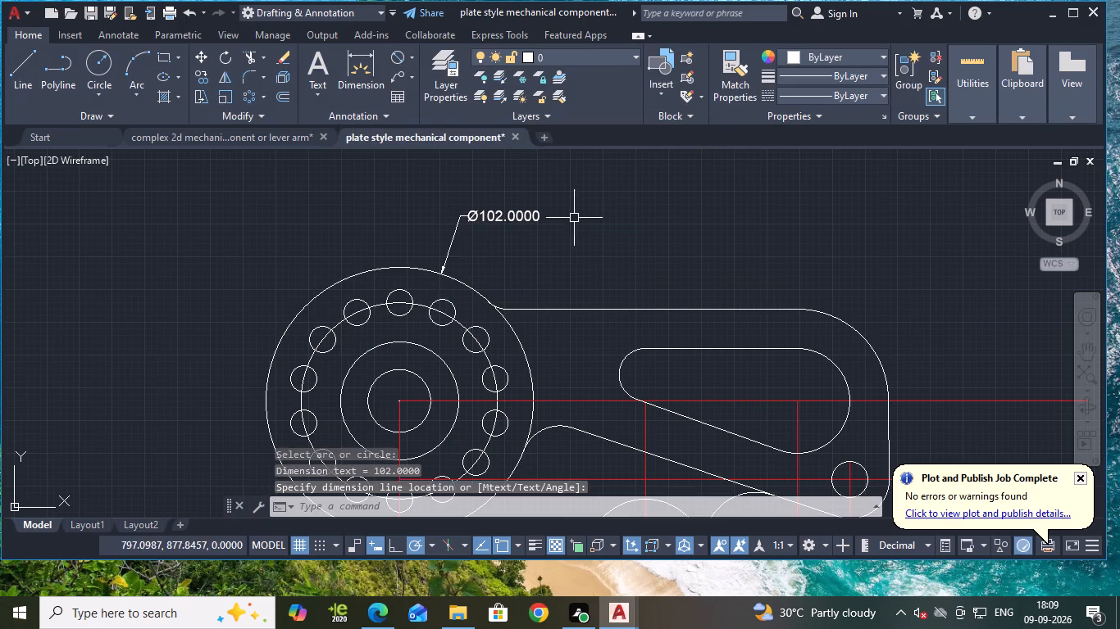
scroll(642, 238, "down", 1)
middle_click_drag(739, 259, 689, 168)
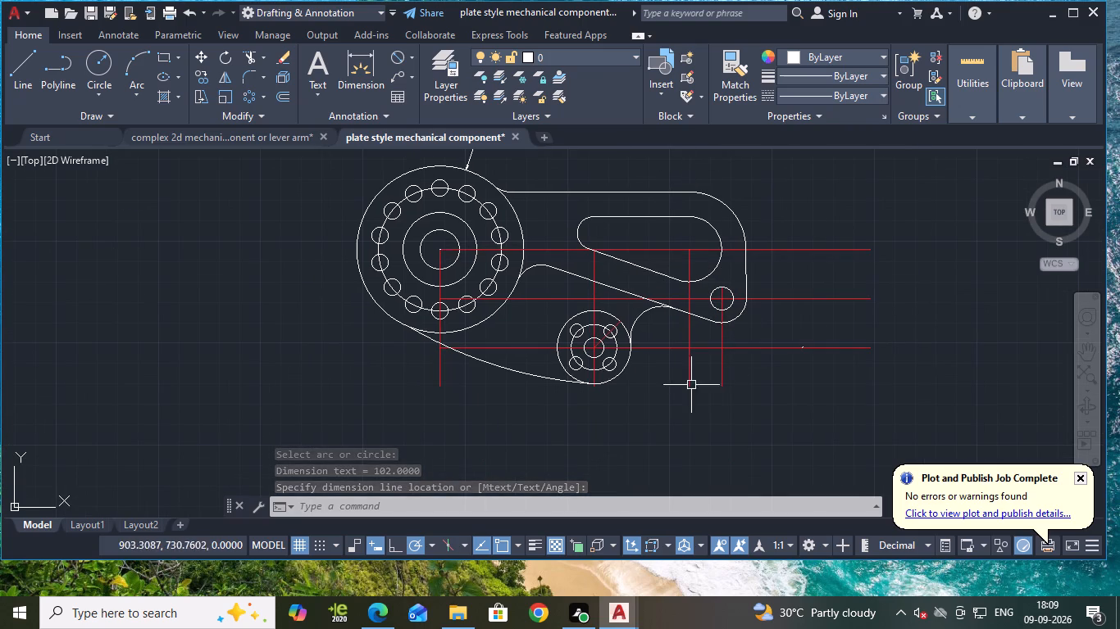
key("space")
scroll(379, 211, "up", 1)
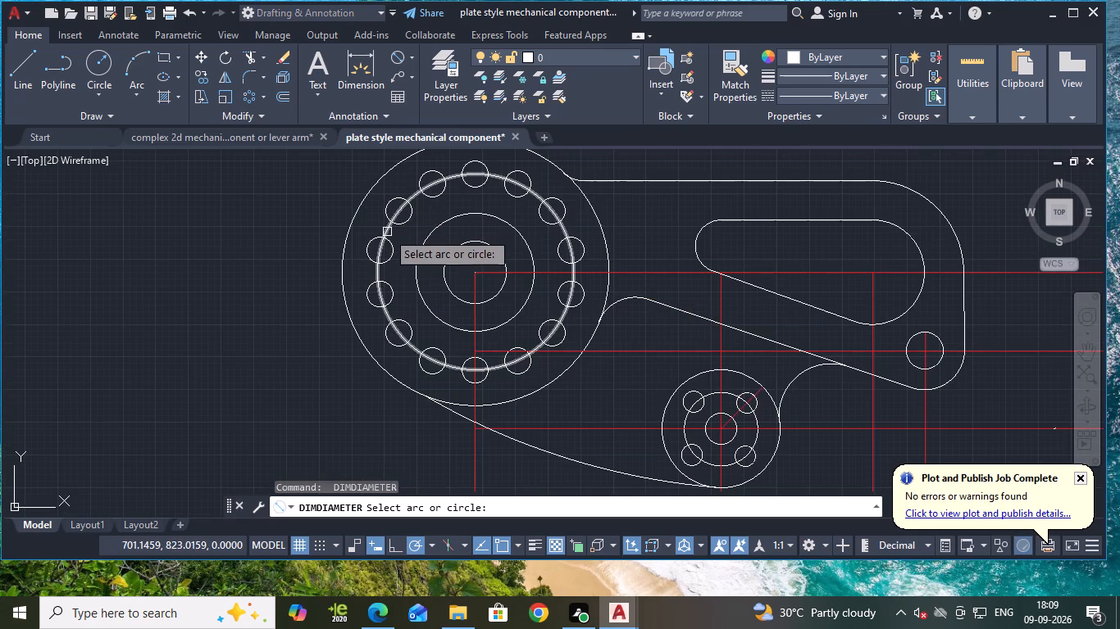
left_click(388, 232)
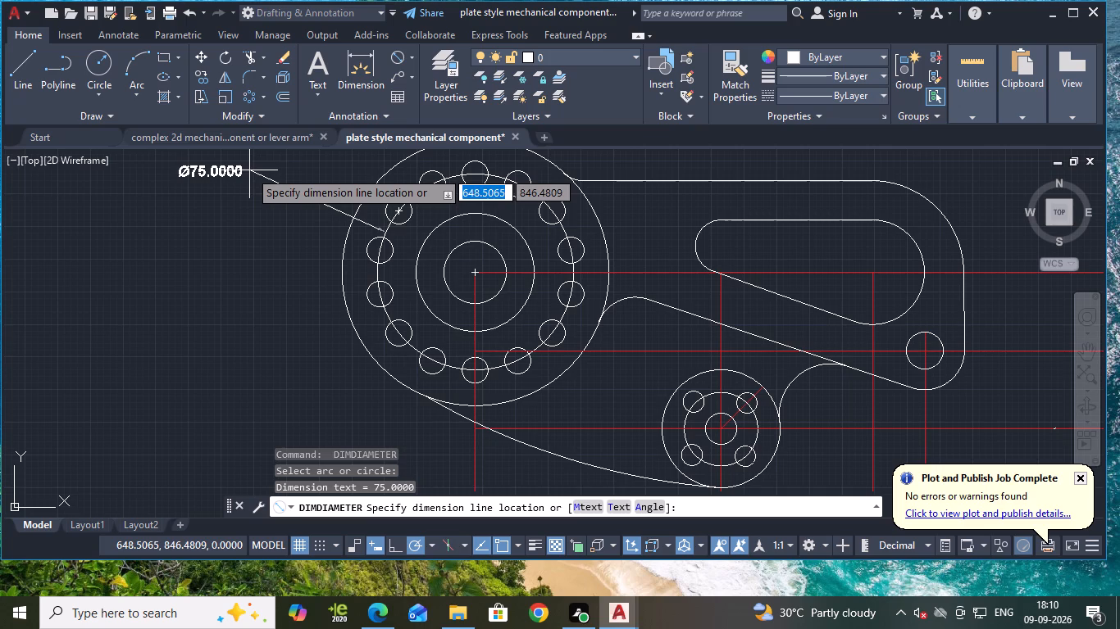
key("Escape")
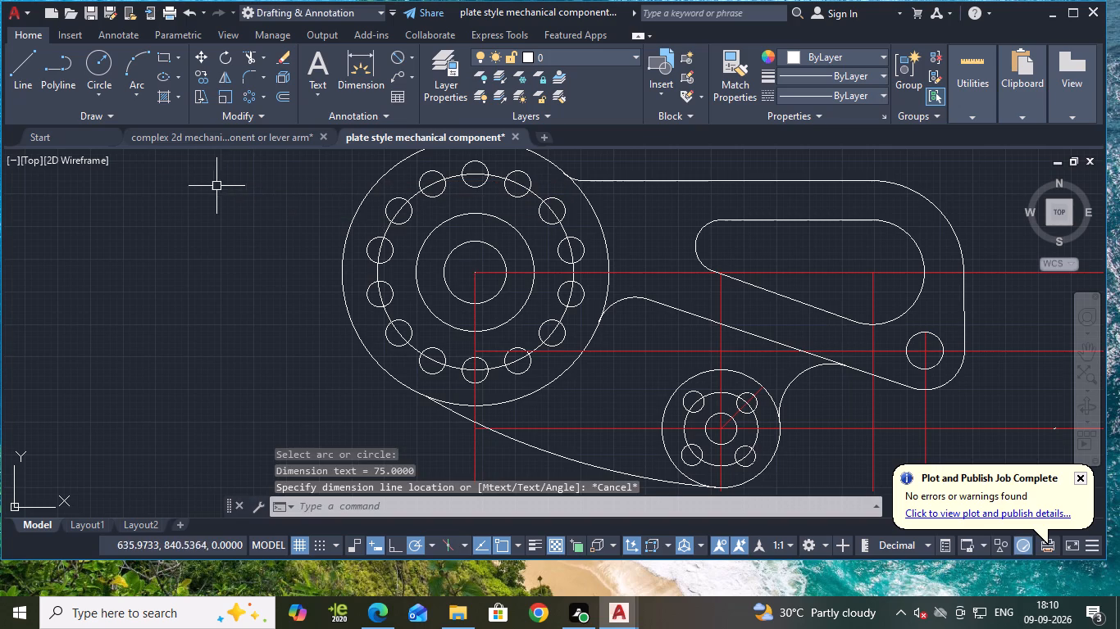
Load the ACAD_ISO02W100 (ISO dash) linetype into the drawing.
left_click(497, 177)
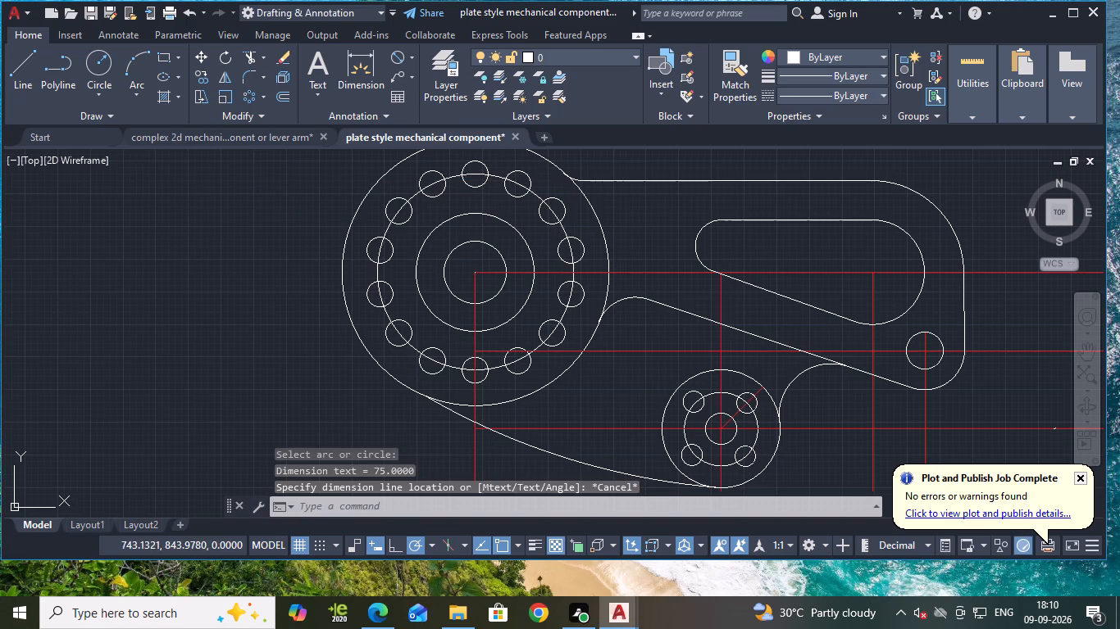
left_click(871, 52)
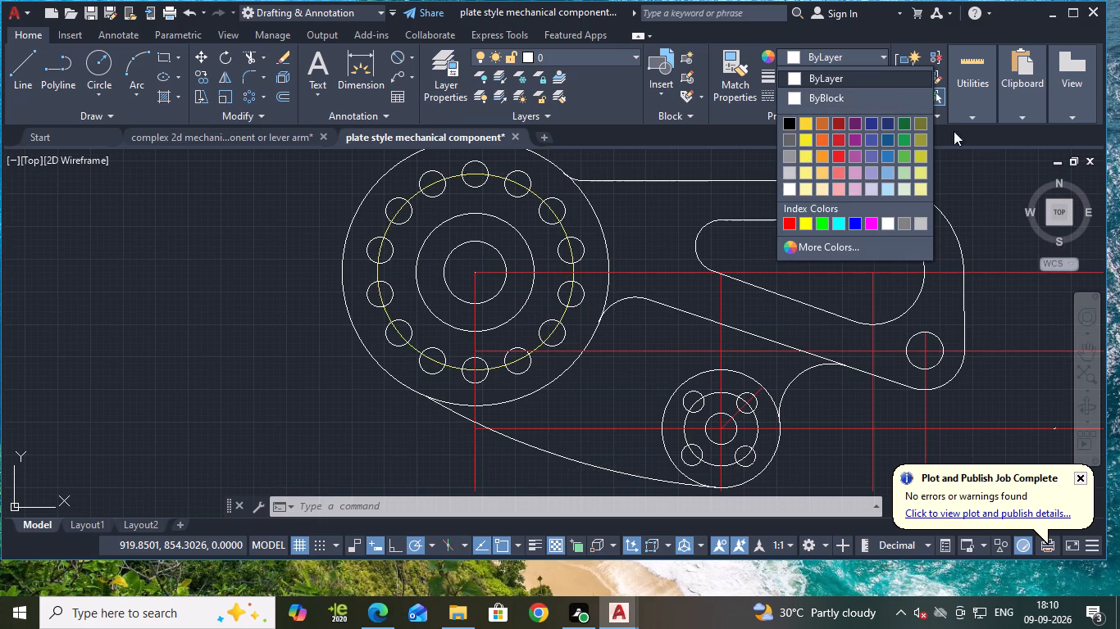
left_click(971, 152)
left_click(862, 97)
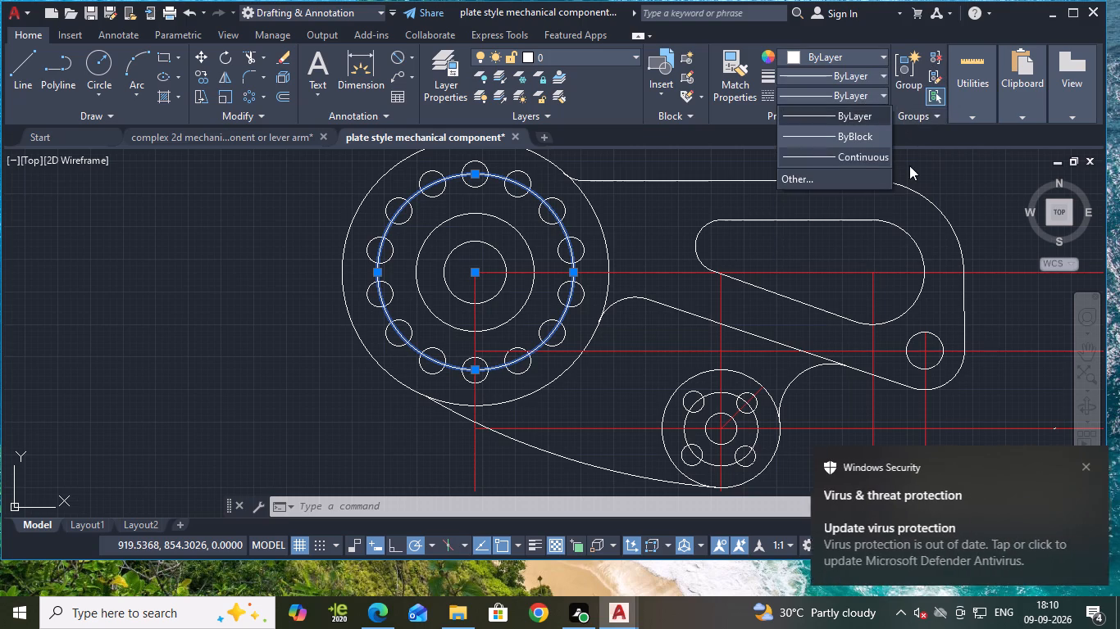
left_click(812, 174)
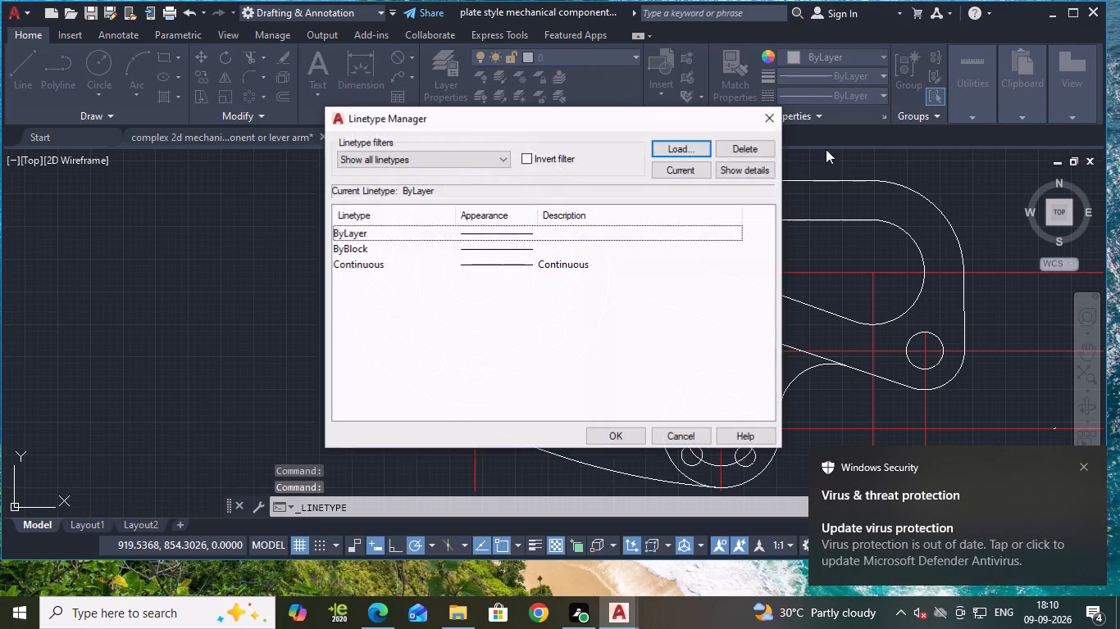
left_click(678, 149)
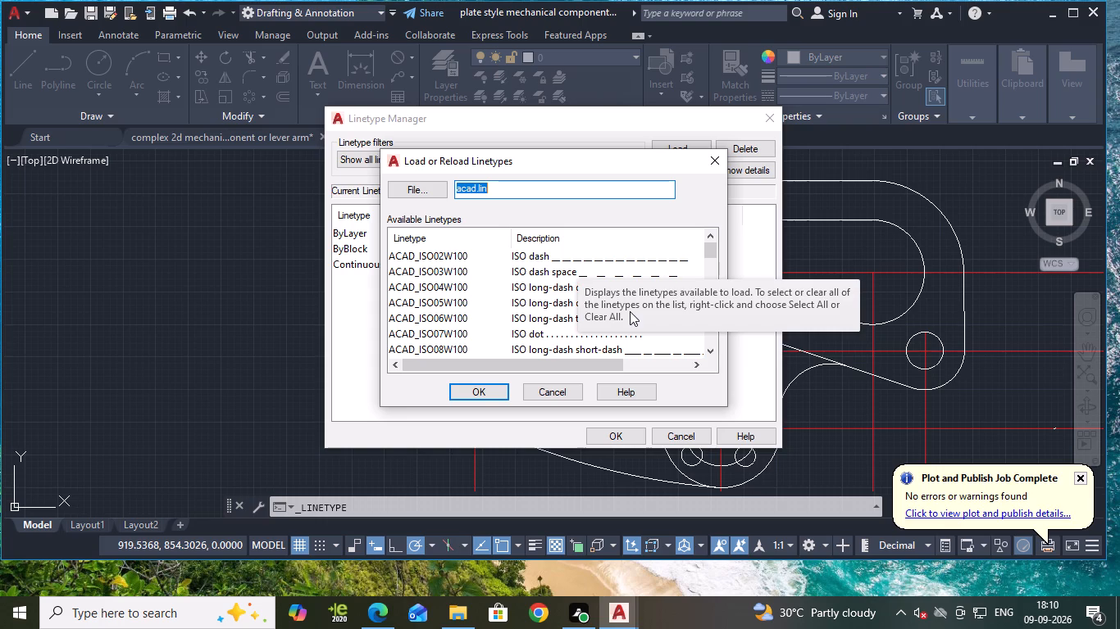
left_click(571, 259)
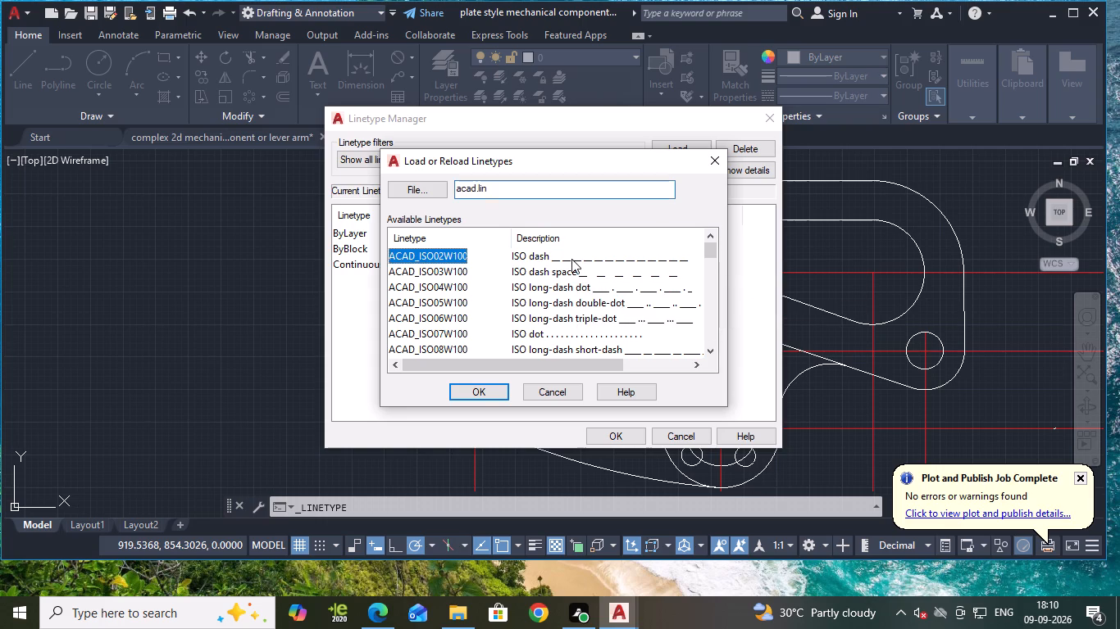
left_click(466, 391)
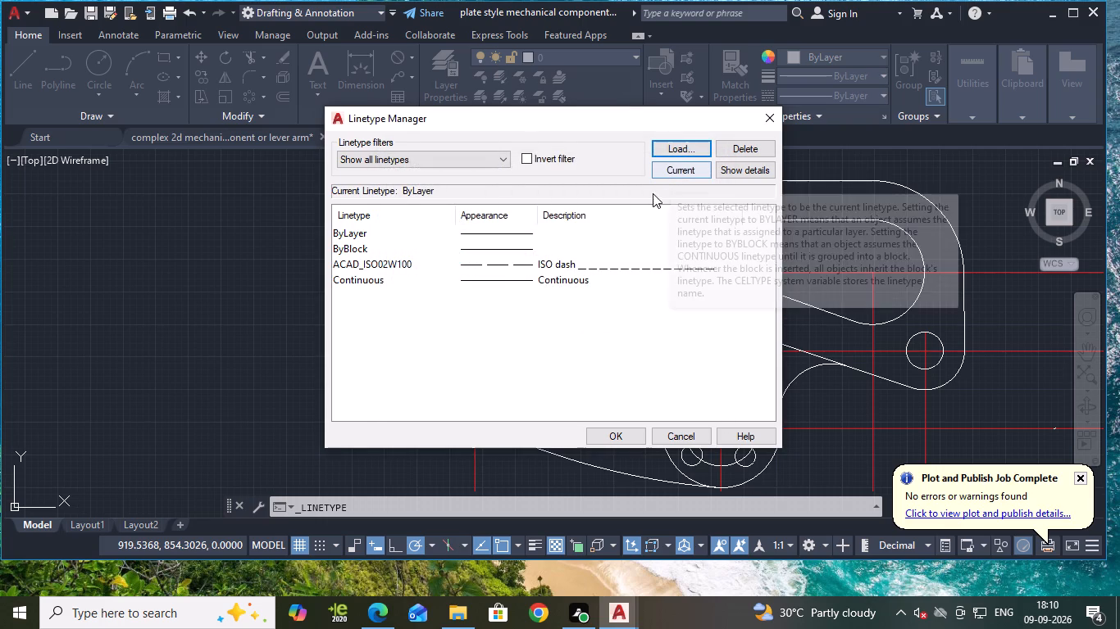
left_click(611, 435)
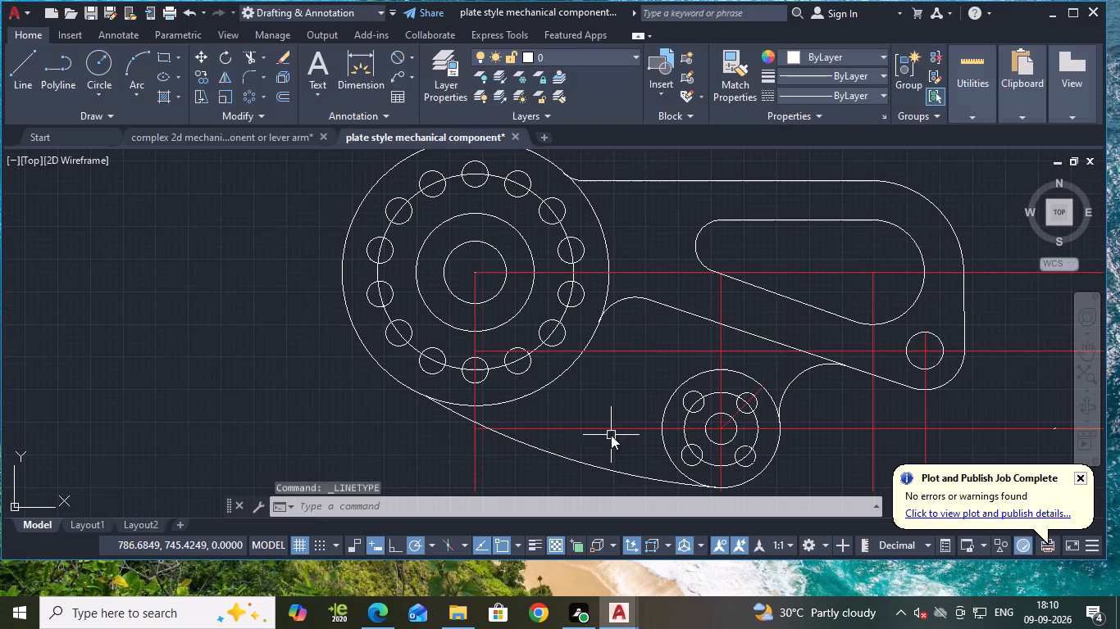
Give the large hub's pitch circle the ACAD_ISO02W100 dashed linetype and the red colour 237,31,36.
left_click(558, 230)
left_click(875, 87)
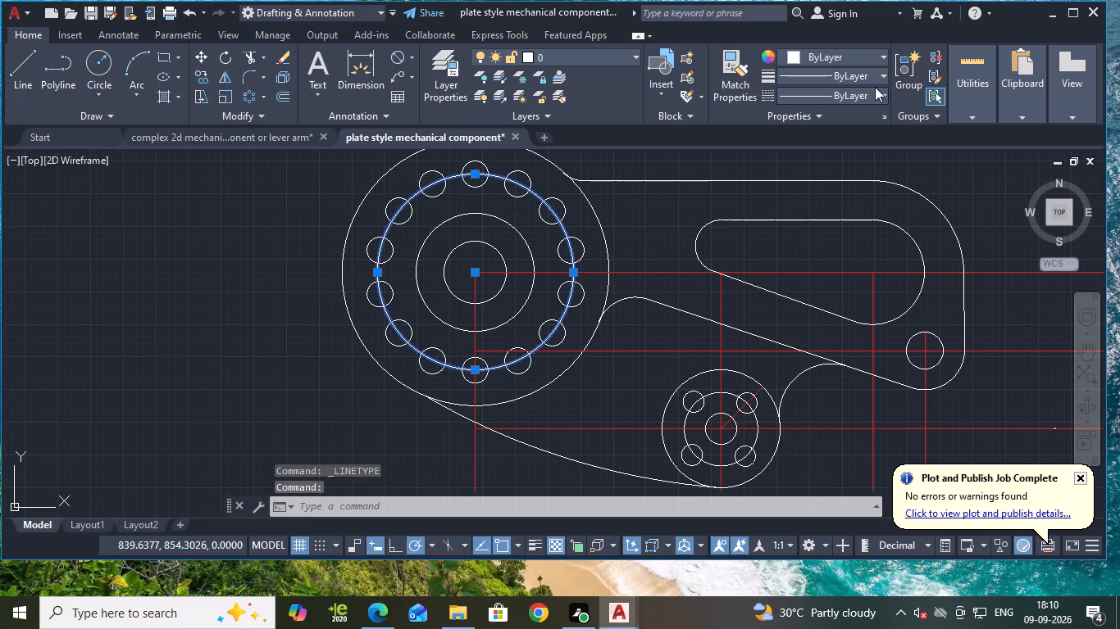
left_click(855, 155)
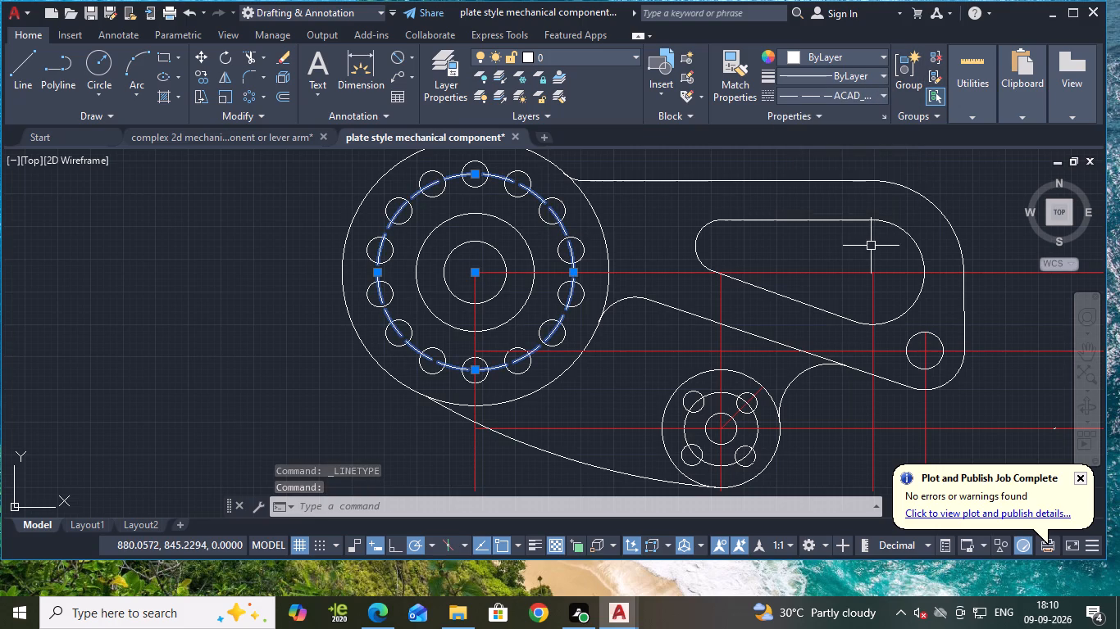
left_click(833, 58)
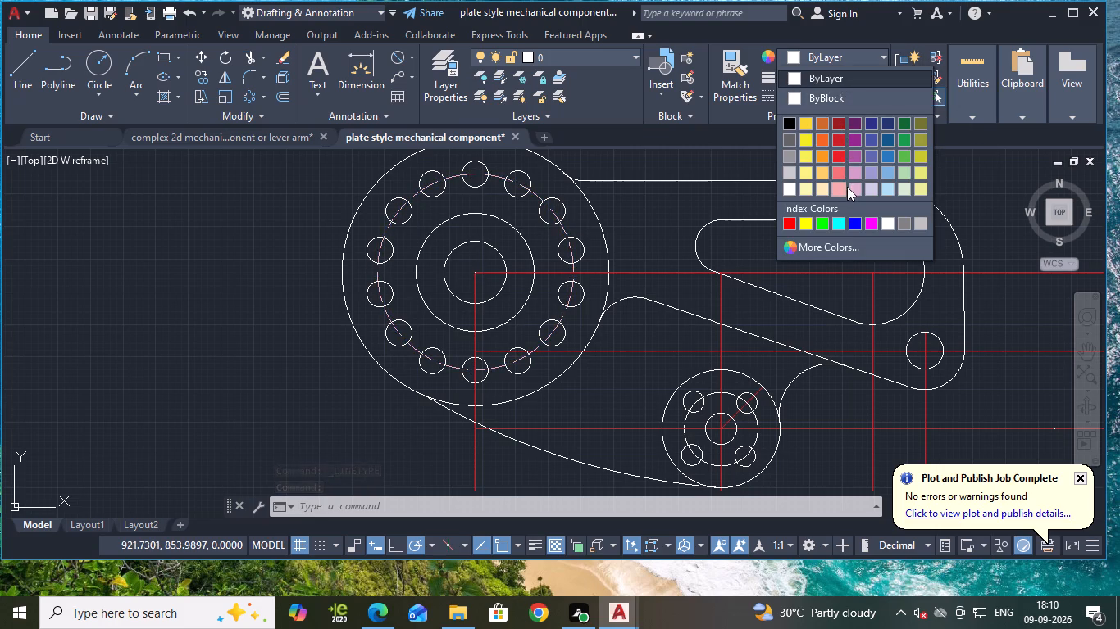
left_click(833, 156)
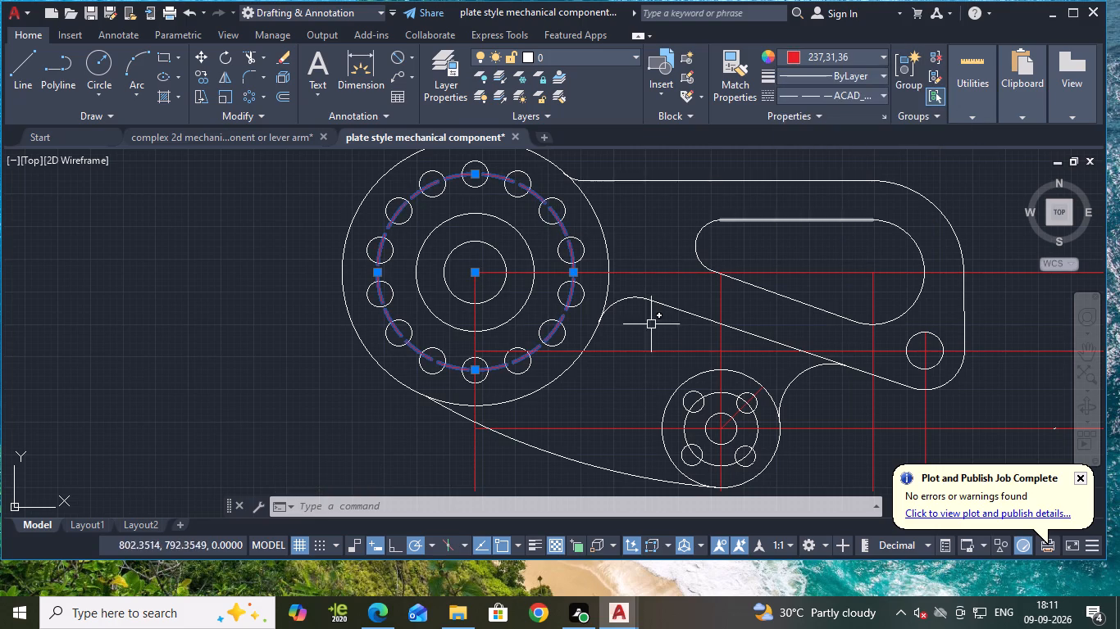
key("Escape")
Save the drawing.
scroll(717, 320, "down", 1)
middle_click_drag(924, 347, 918, 347)
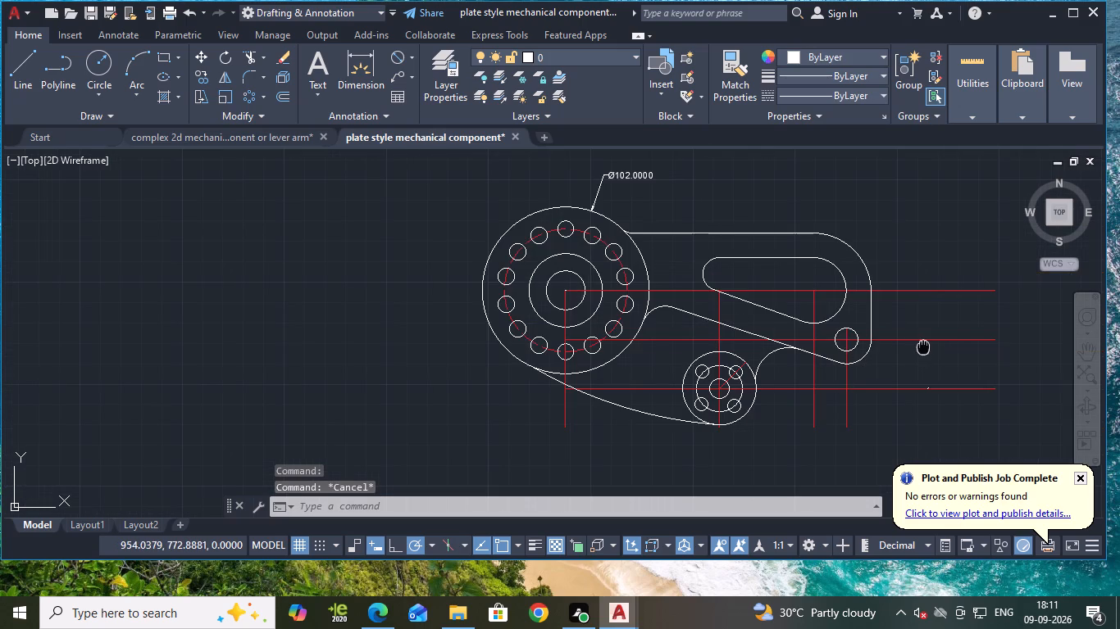
middle_click_drag(918, 347, 782, 346)
key("ctrl+s")
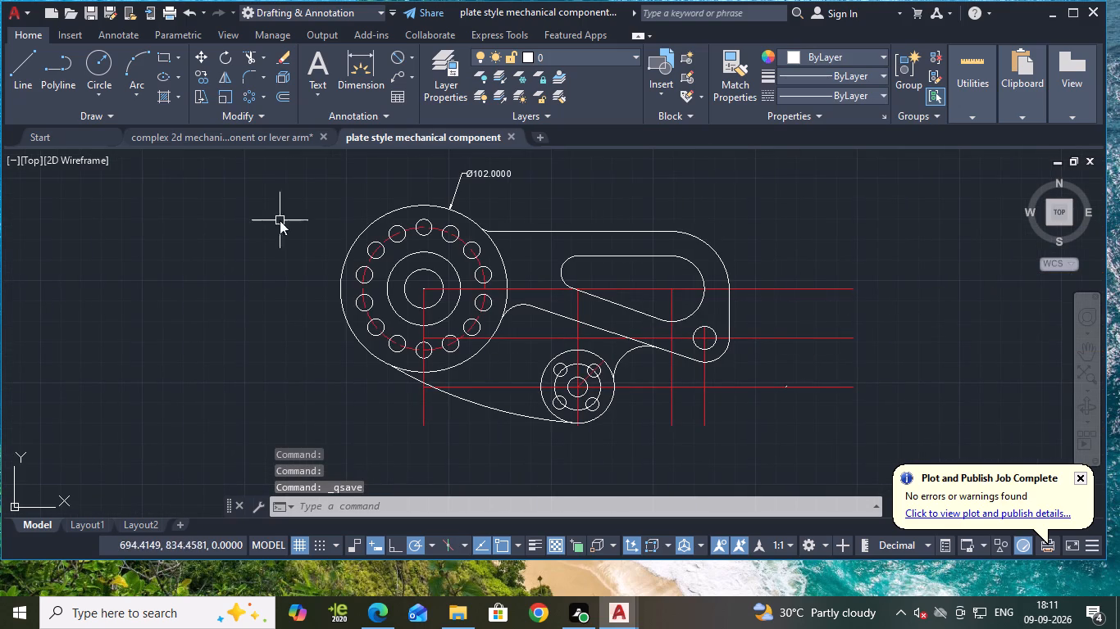
Add diameter dimensions to an upper bolt hole, the middle circle and the central bore of the large hub, with texts outside its left side.
left_click(401, 57)
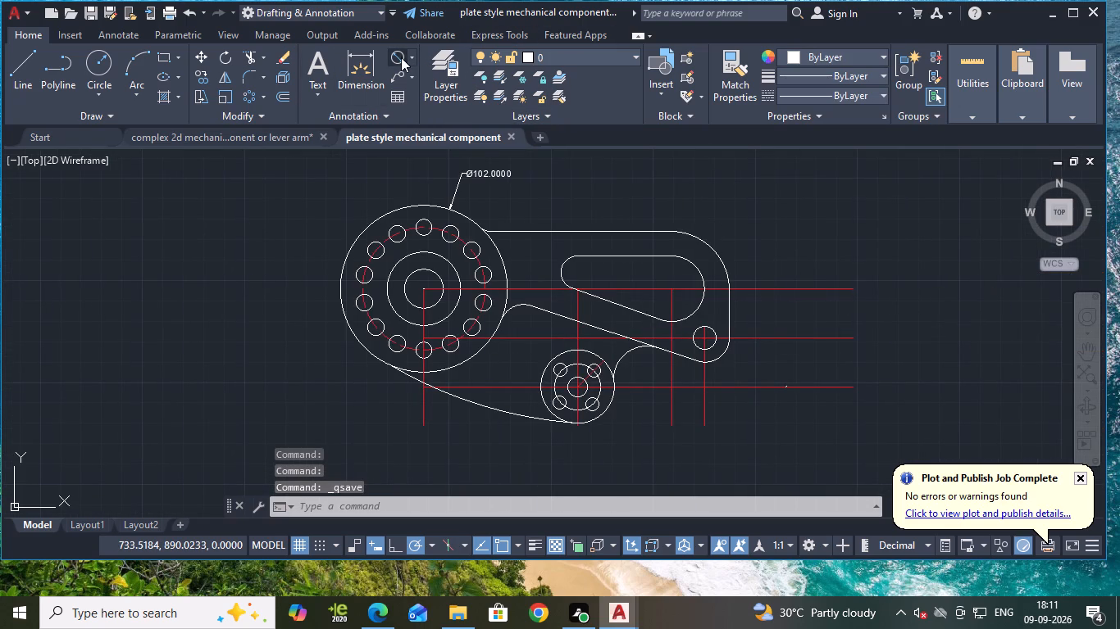
left_click(389, 223)
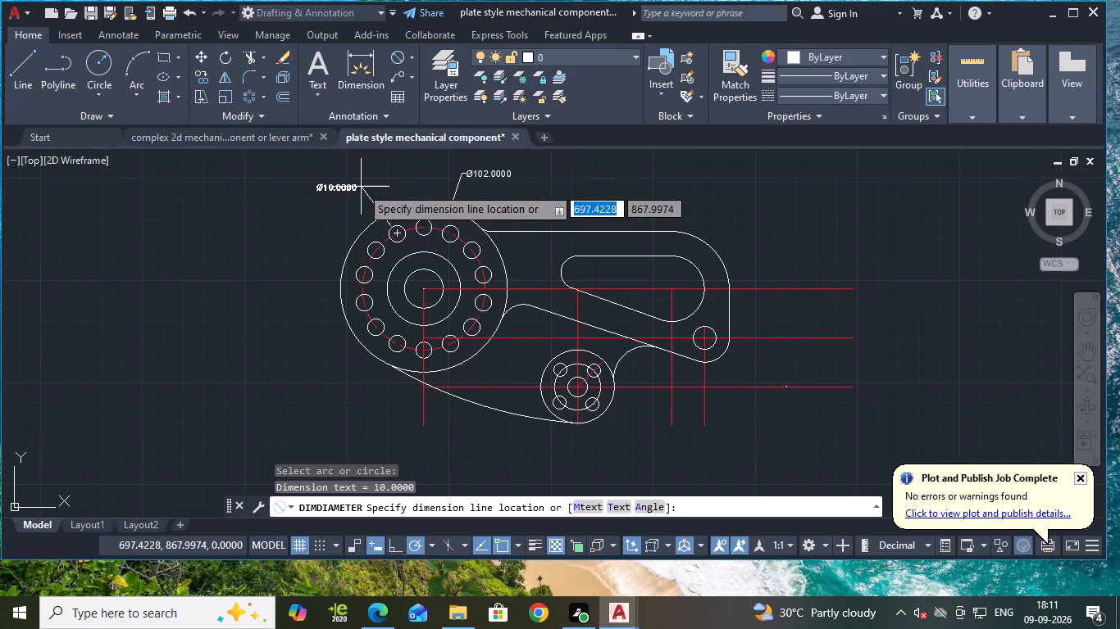
left_click(360, 186)
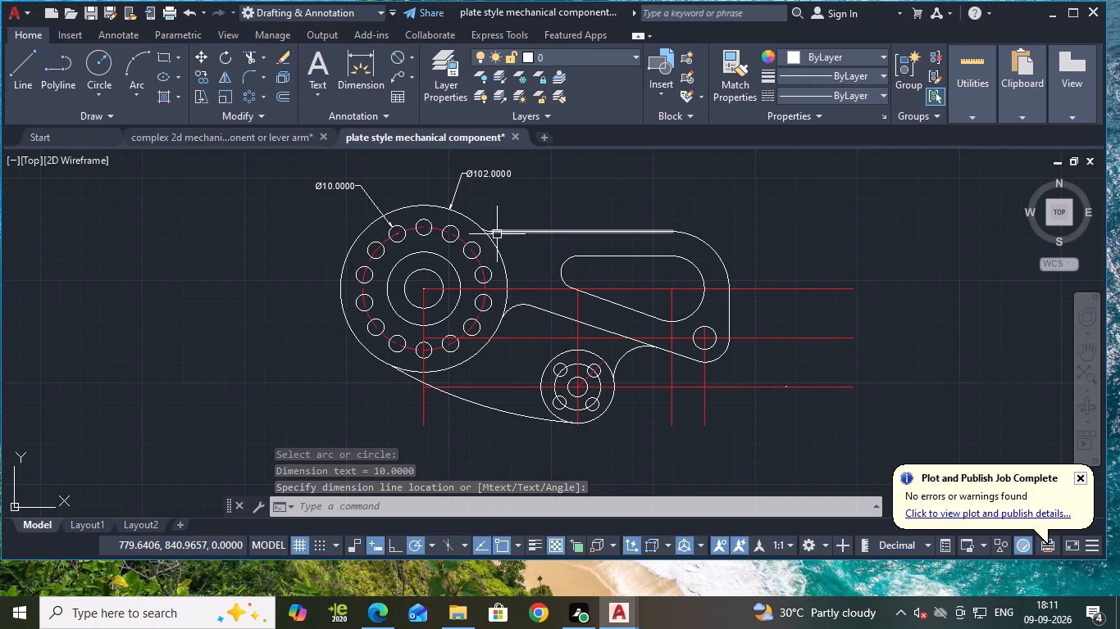
key("space")
left_click(386, 301)
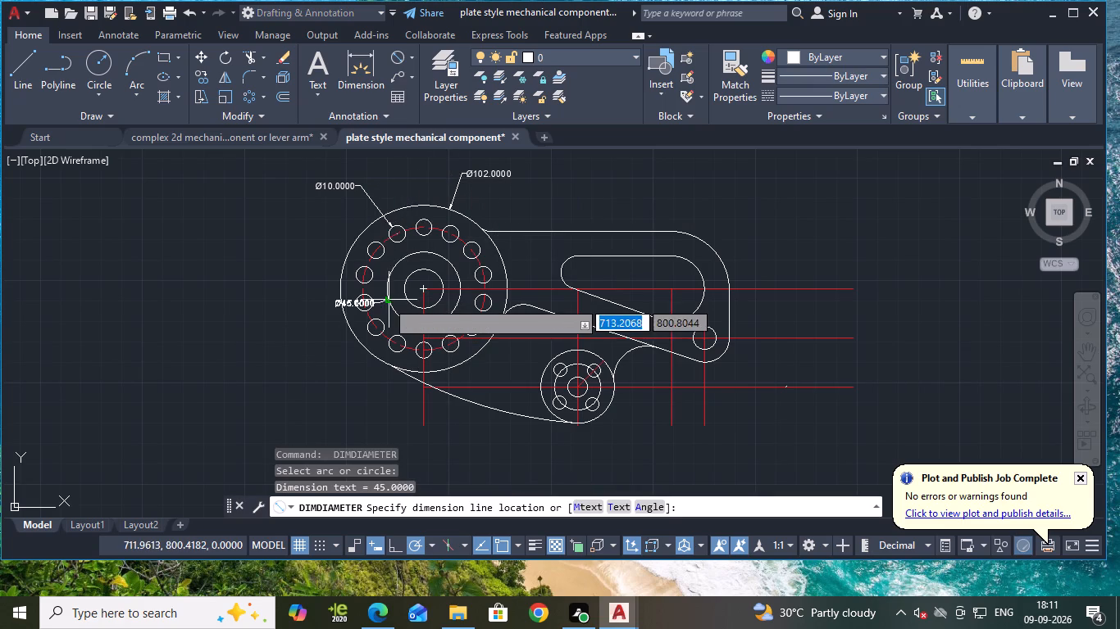
left_click(325, 331)
key("space")
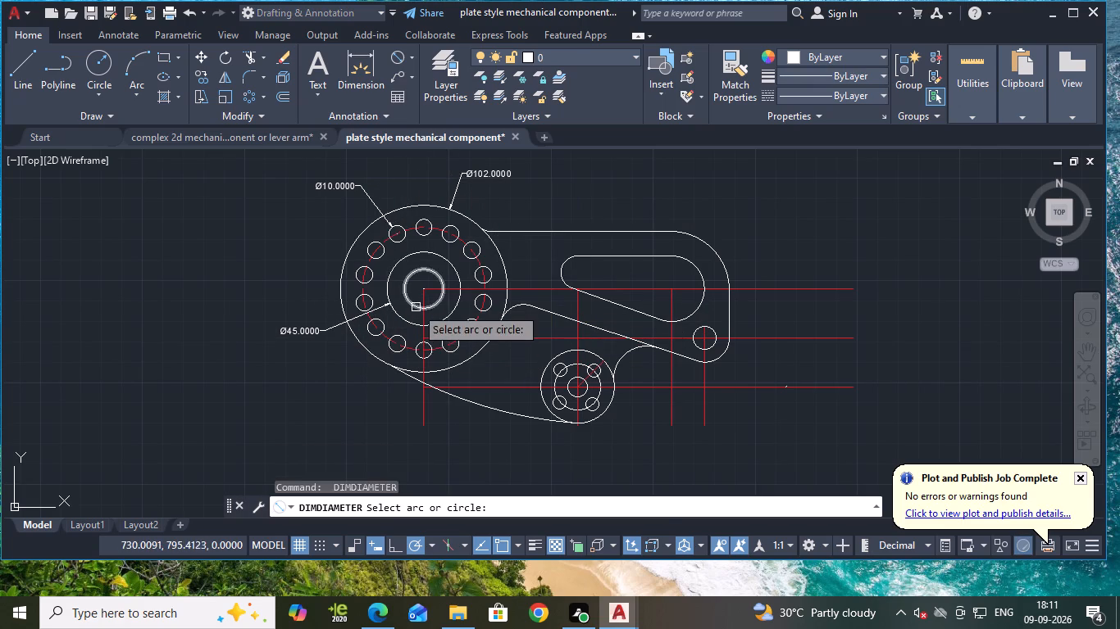
left_click(416, 306)
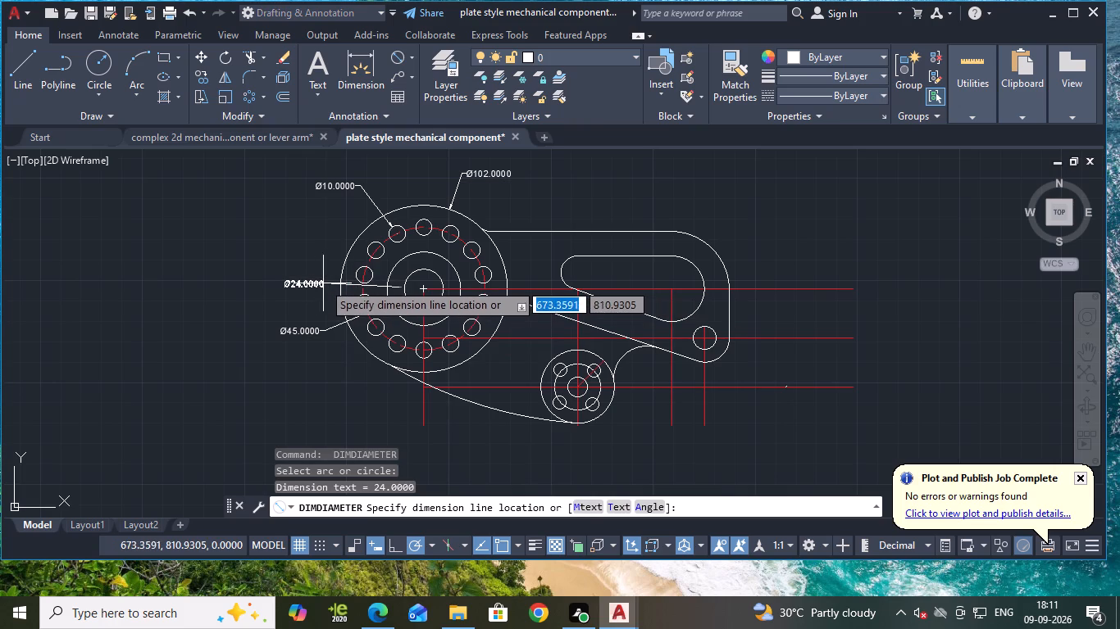
left_click(328, 242)
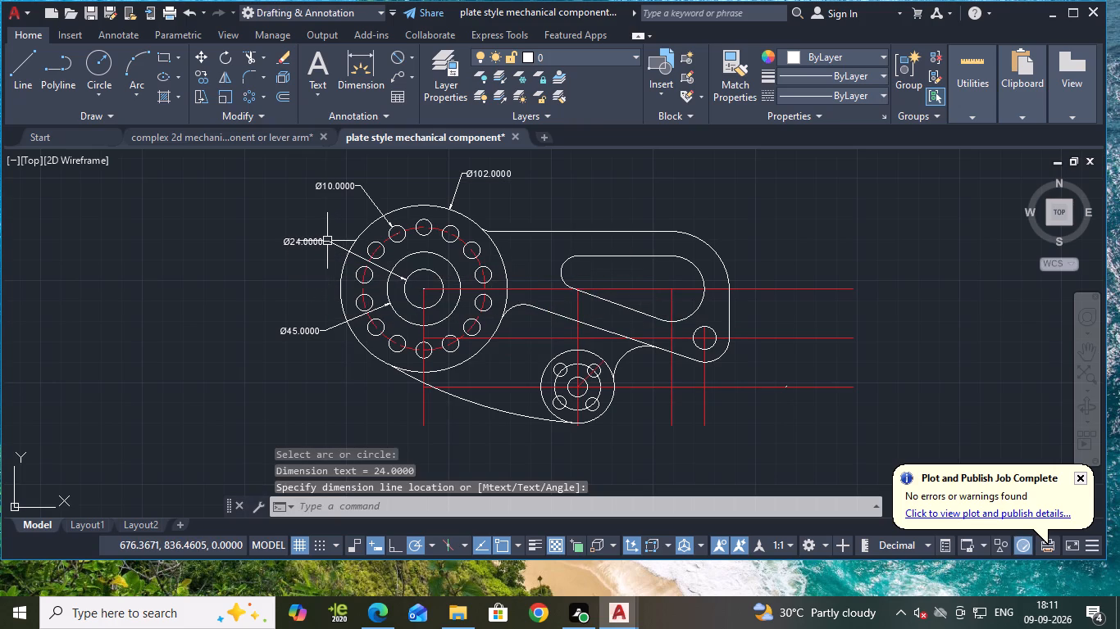
Add diameter dimensions to the small hub's outer circle and its lower-right bolt hole, placing the texts outside the hub.
key("space")
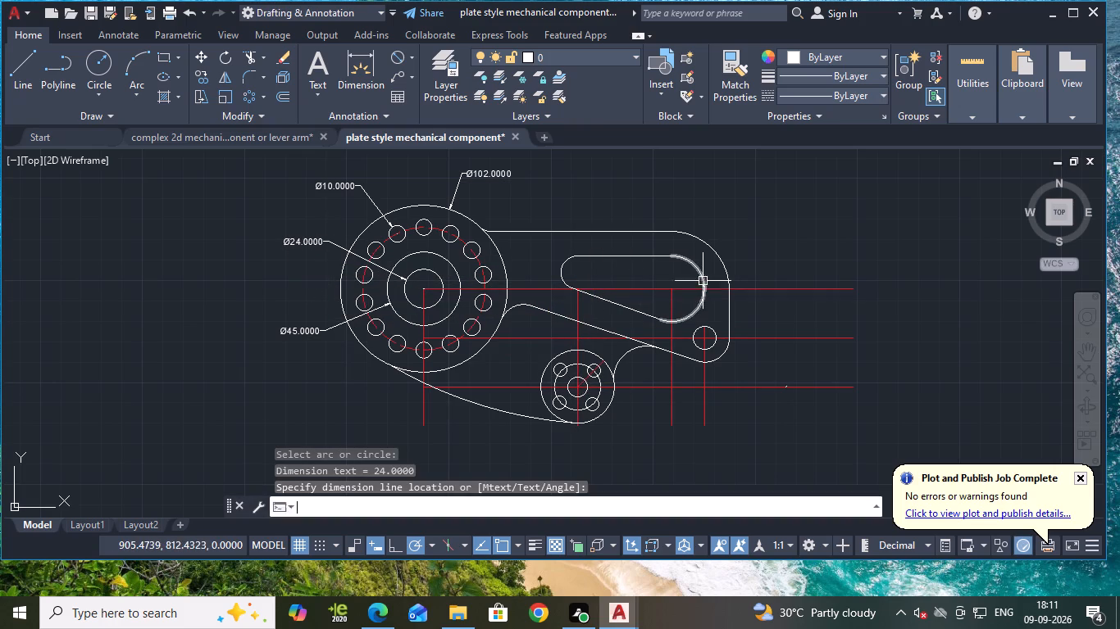
left_click(544, 393)
left_click(521, 435)
key("space")
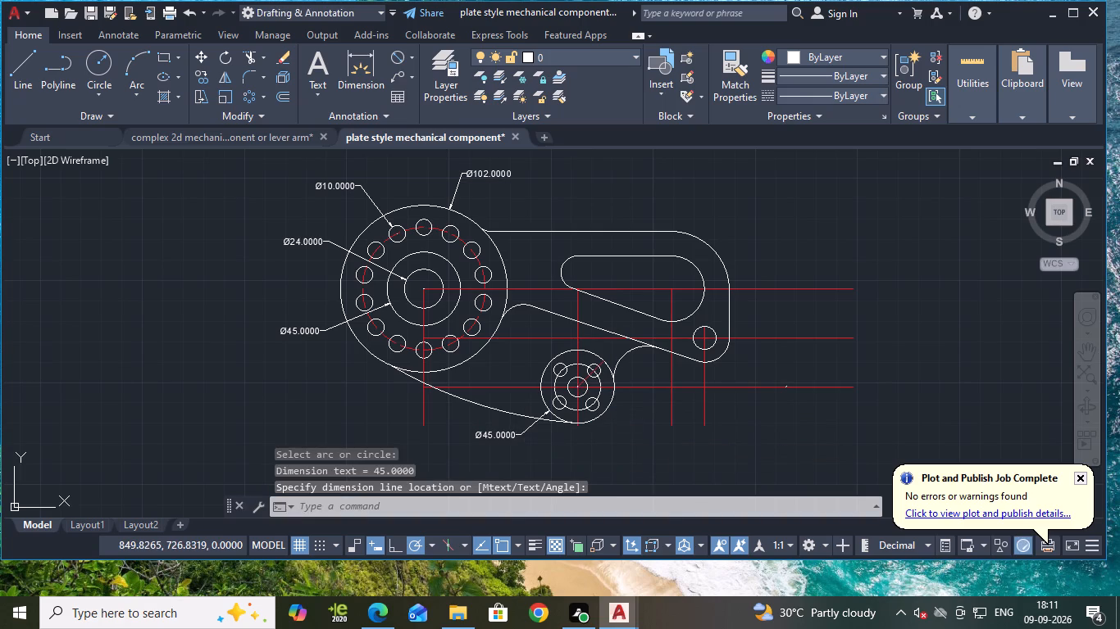
scroll(598, 396, "up", 2)
left_click(600, 412)
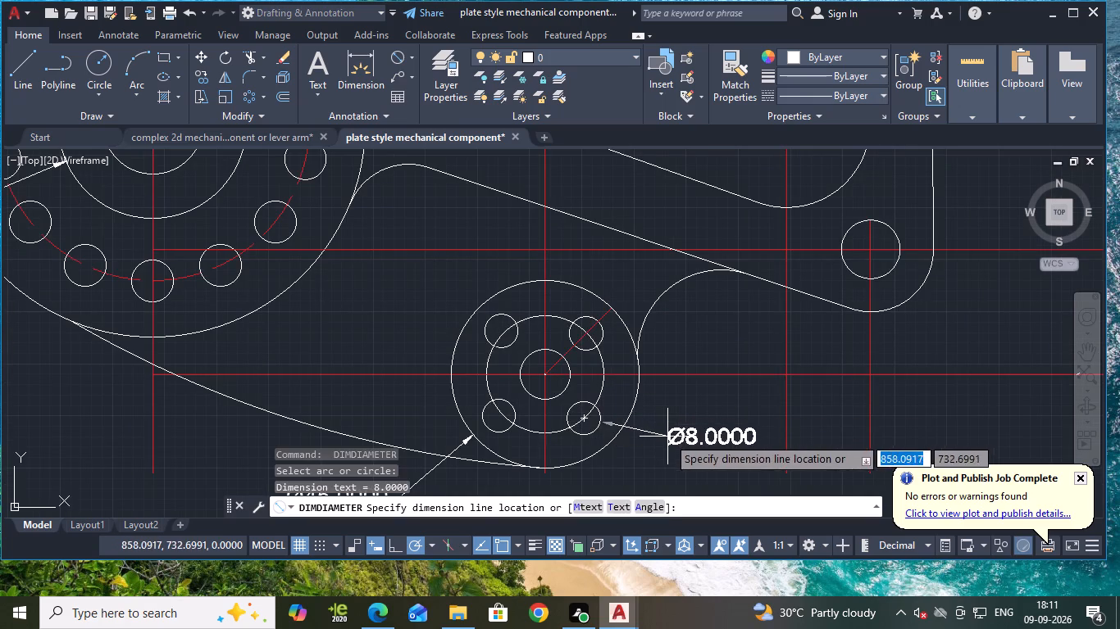
left_click(667, 437)
key("Escape")
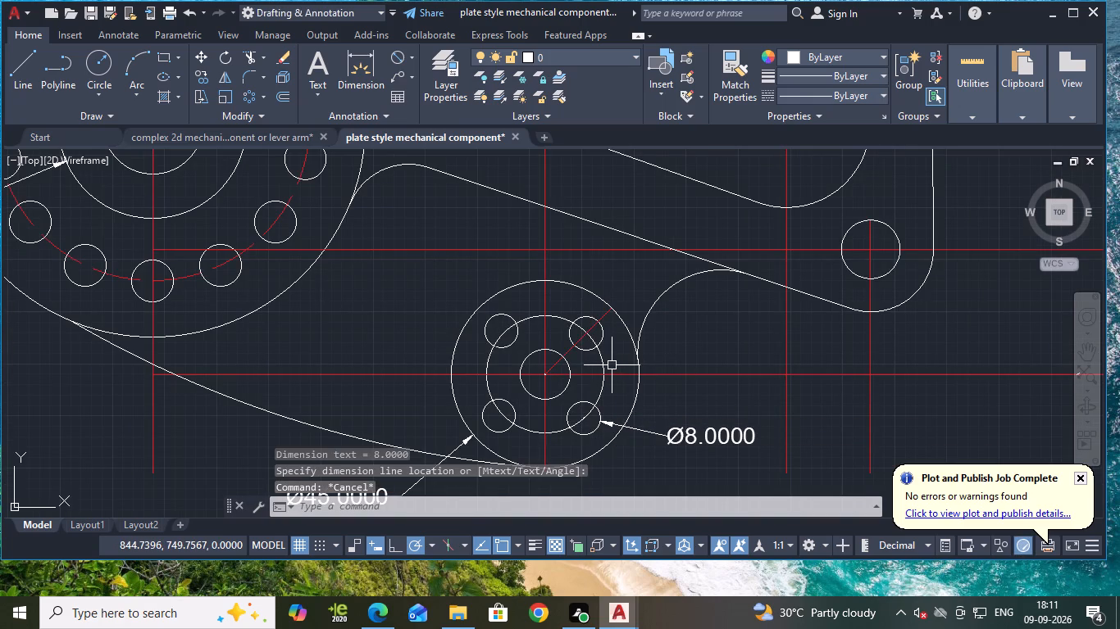
Give the small hub's pitch circle the ACAD_ISO02W100 dashed linetype and the red colour 237,31,36.
left_click(603, 360)
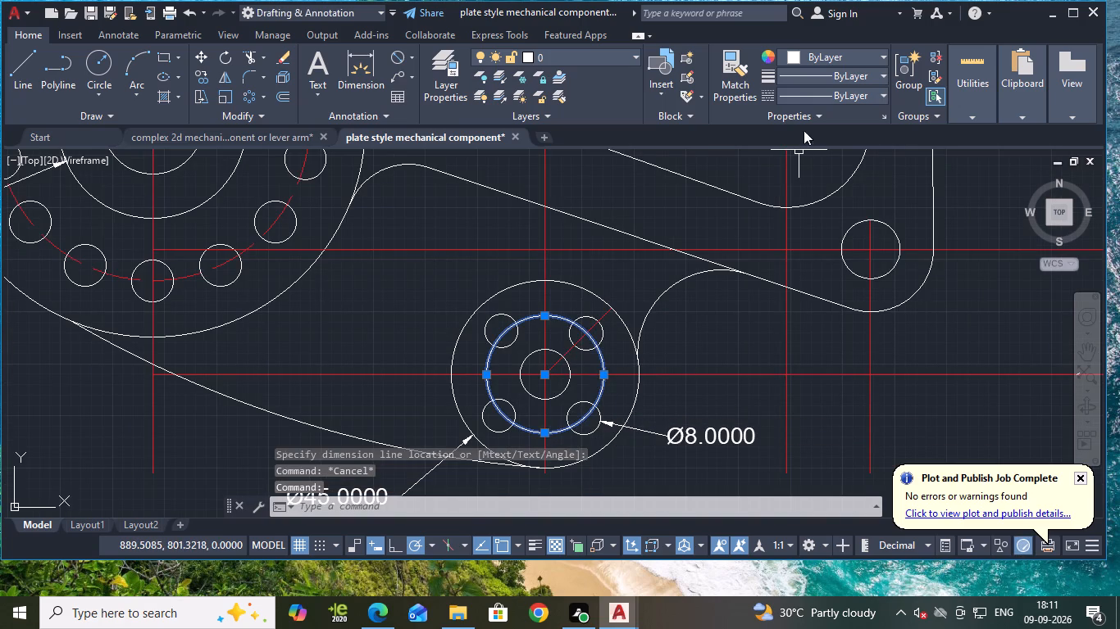
left_click(813, 93)
left_click(849, 152)
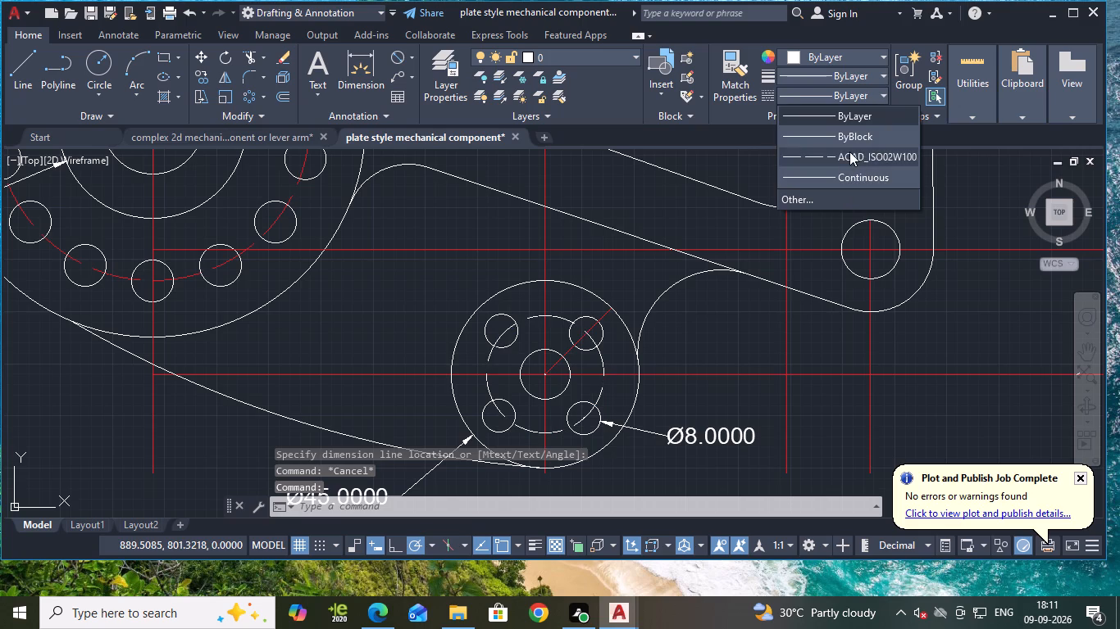
left_click(835, 59)
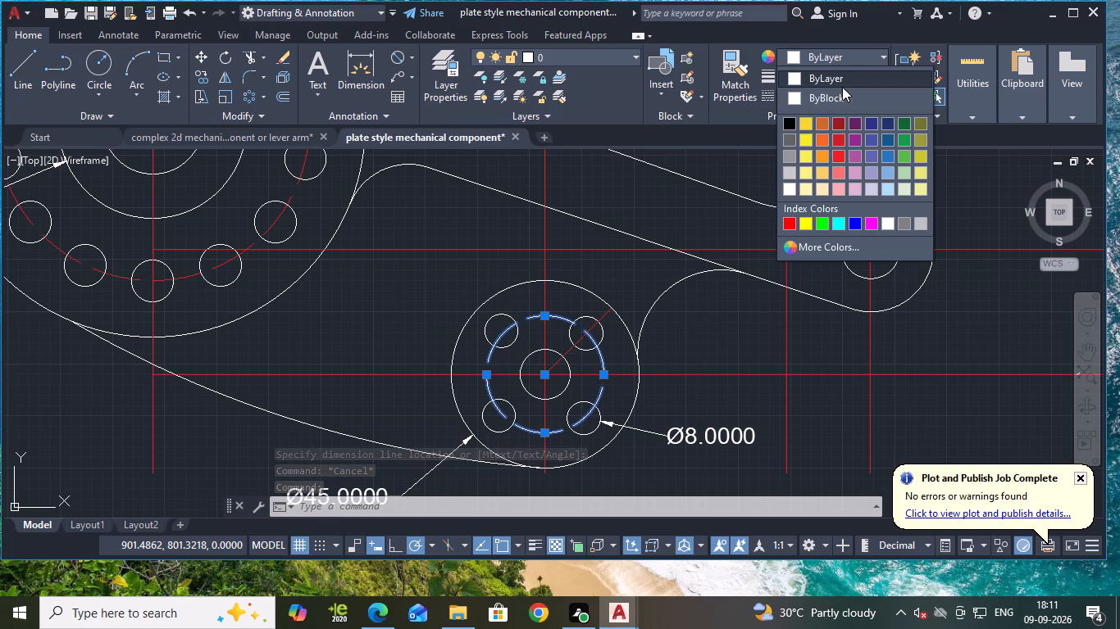
left_click(844, 150)
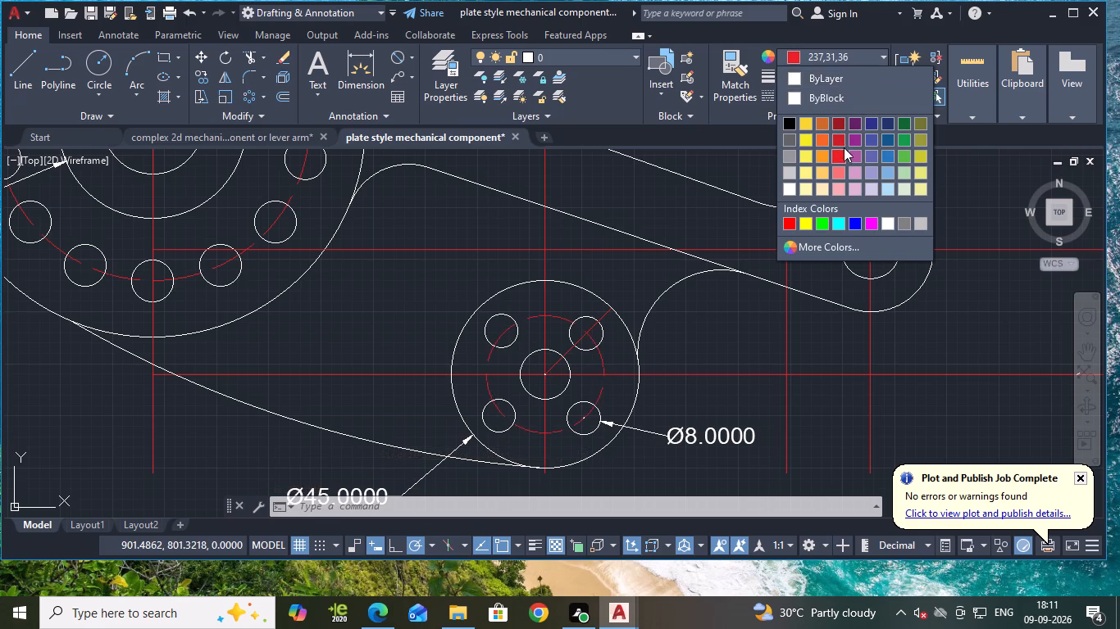
key("Escape")
Save the drawing.
scroll(762, 255, "down", 1)
middle_click_drag(927, 318, 927, 317)
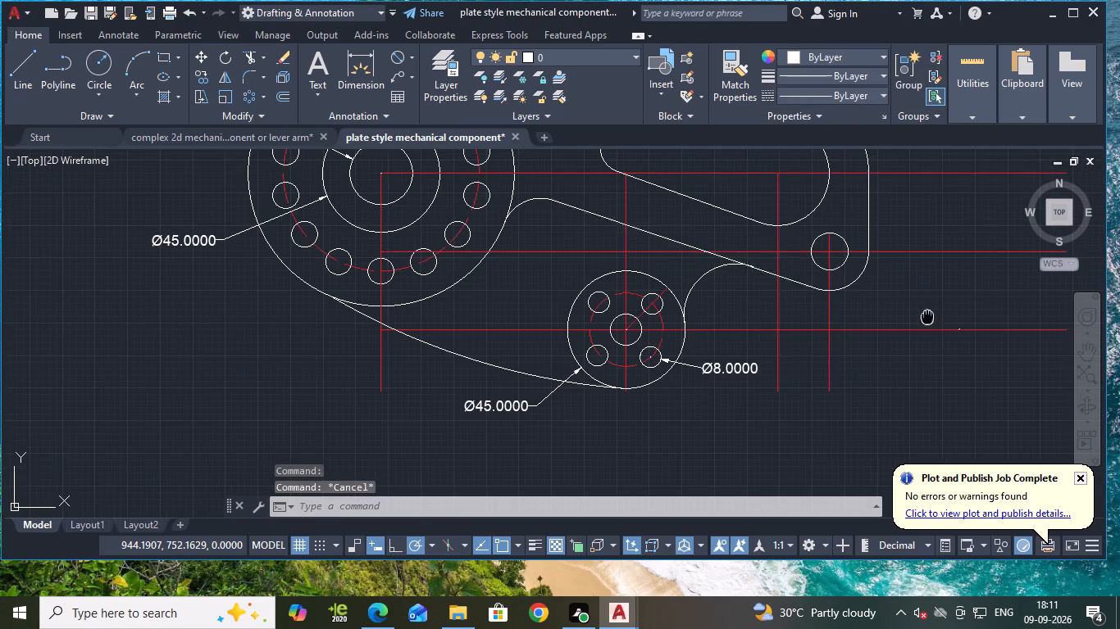
middle_click_drag(927, 317, 783, 373)
middle_click_drag(805, 365, 887, 381)
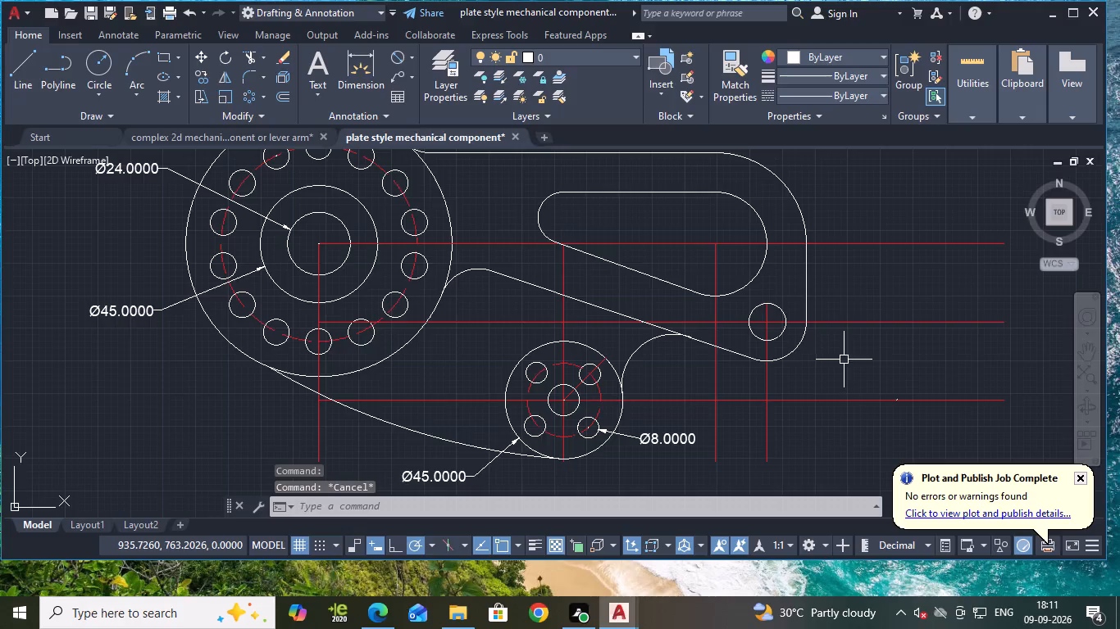
key("ctrl+s")
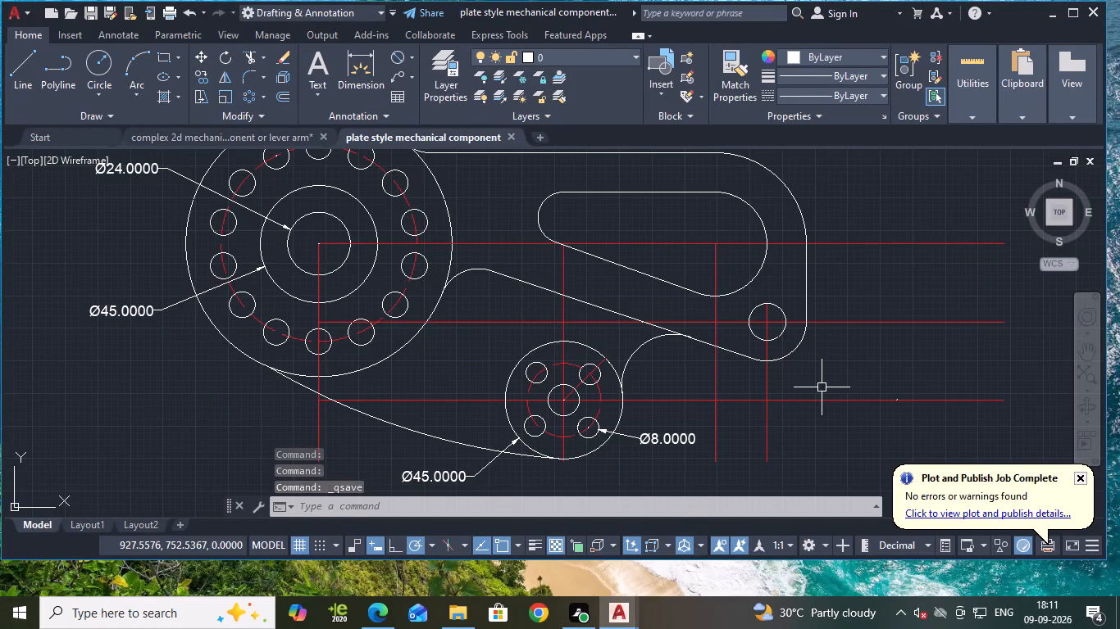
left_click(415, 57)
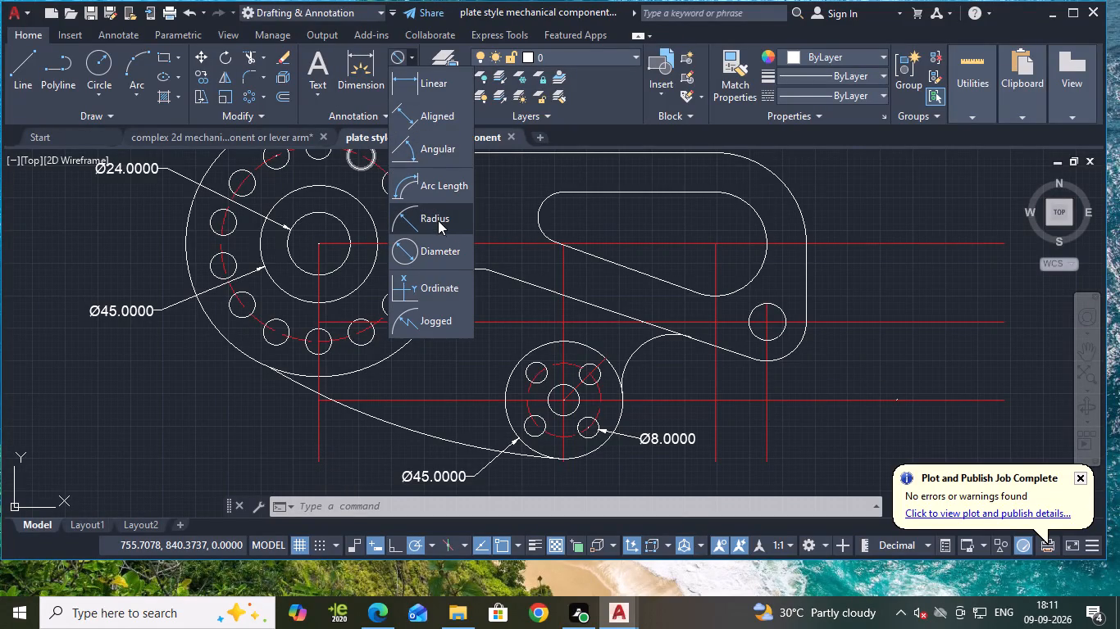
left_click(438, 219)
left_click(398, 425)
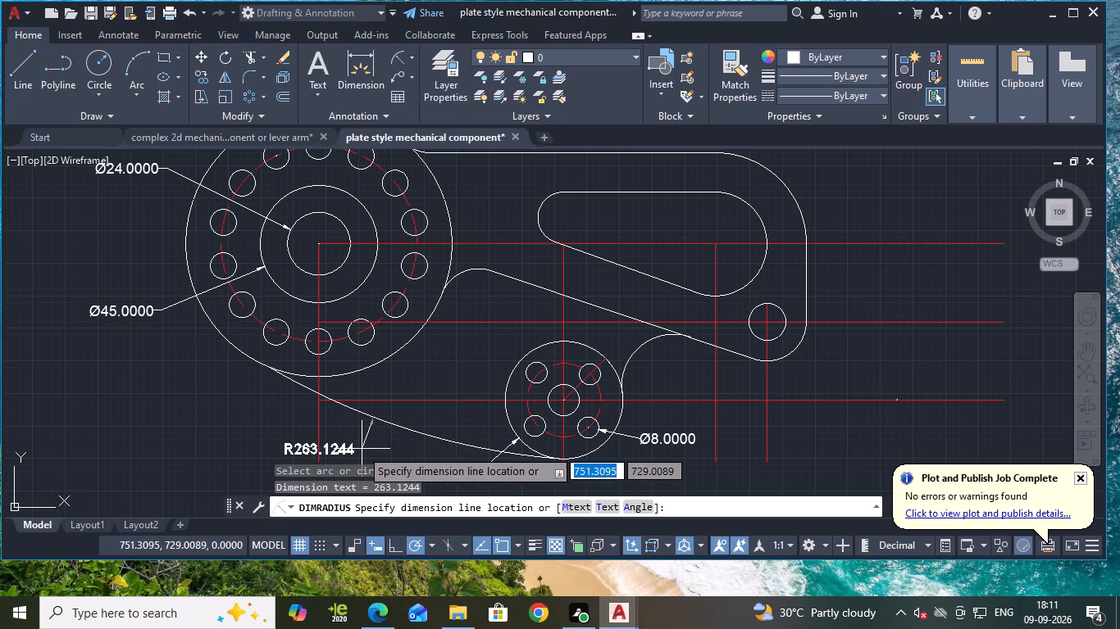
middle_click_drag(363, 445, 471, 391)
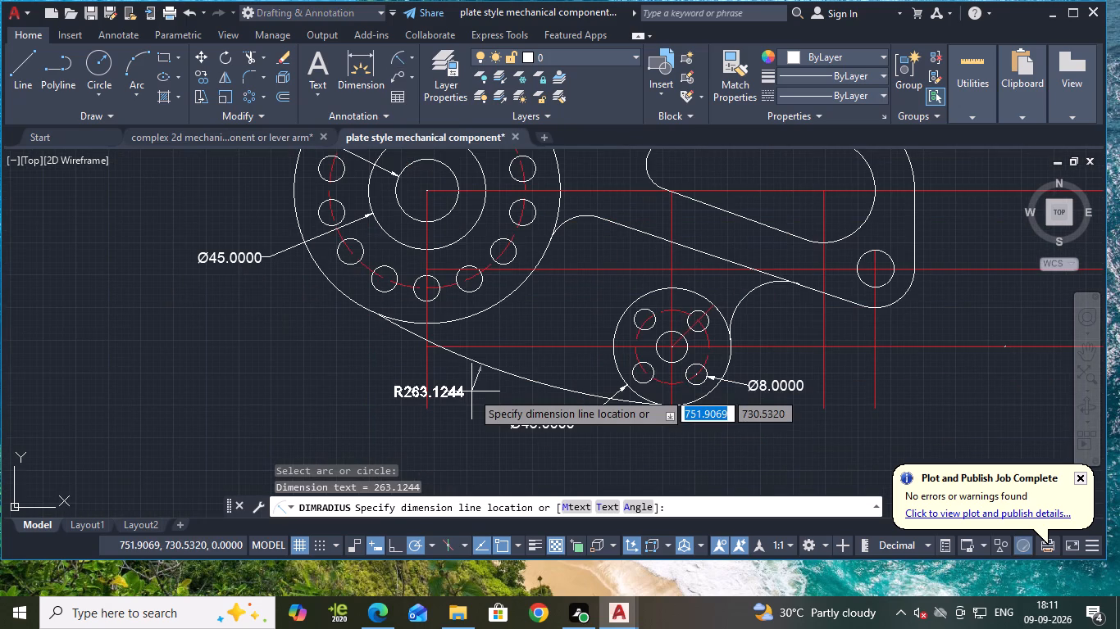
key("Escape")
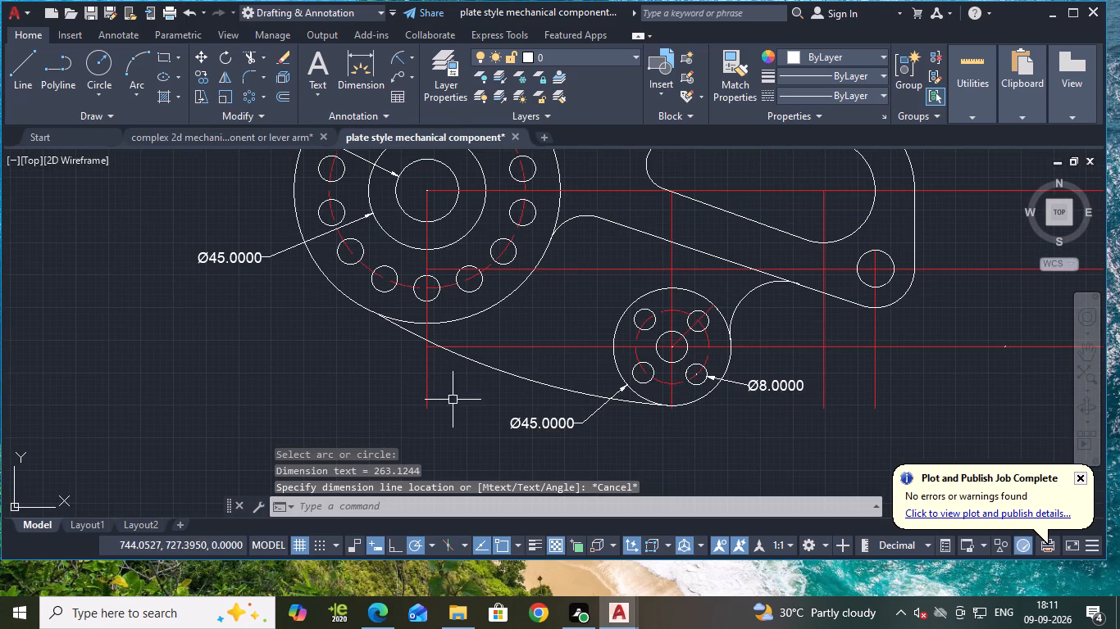
Delete the long lower arc connecting the undersides of the large hub and the small hub.
left_click(471, 364)
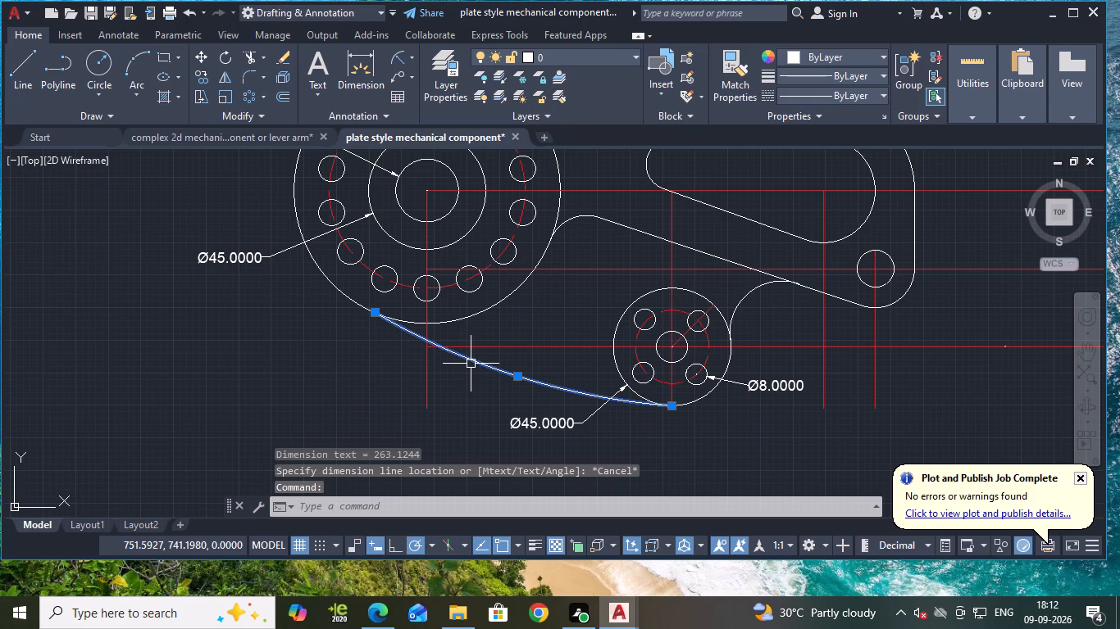
key("Delete")
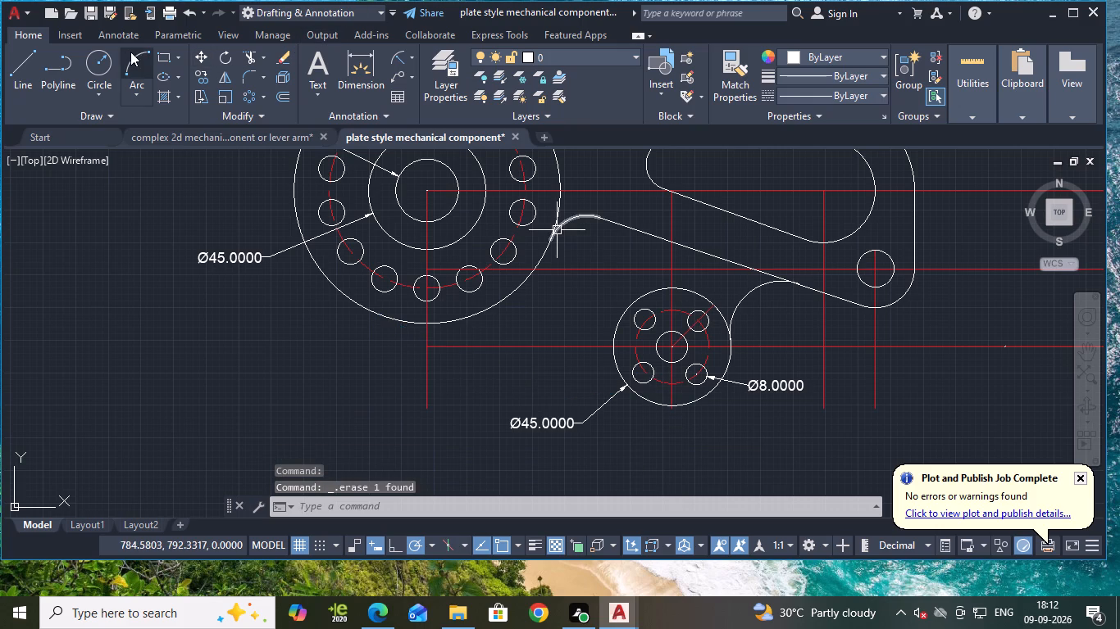
Draw a circle of radius 130 tangent to the outer circles of the large hub and the small hub, enclosing both hubs.
left_click(131, 57)
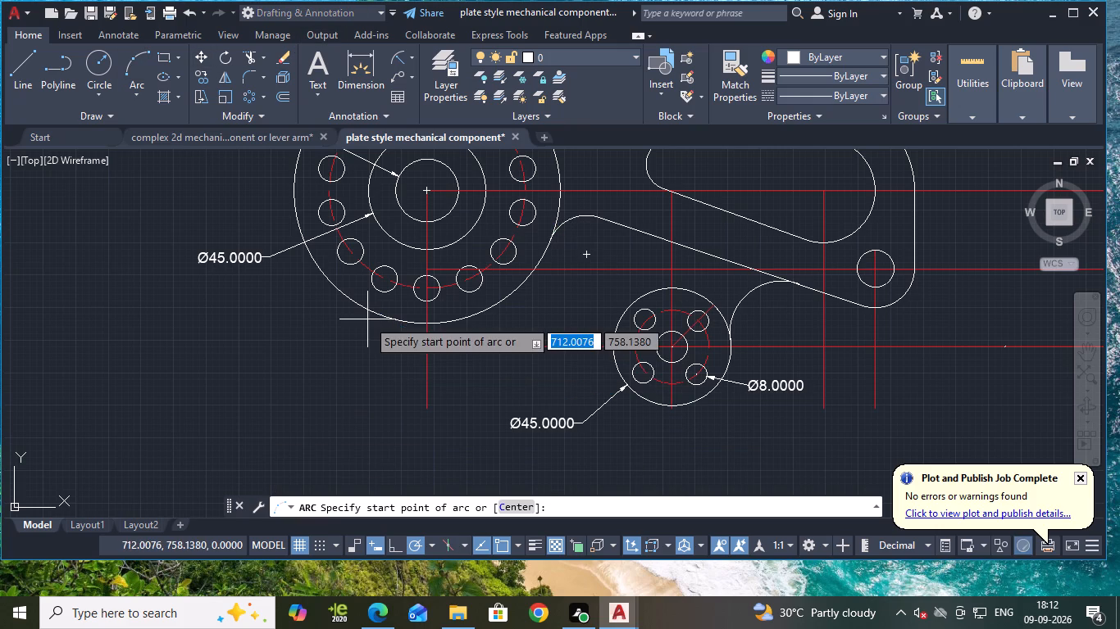
key("Escape")
middle_click_drag(553, 319, 510, 342)
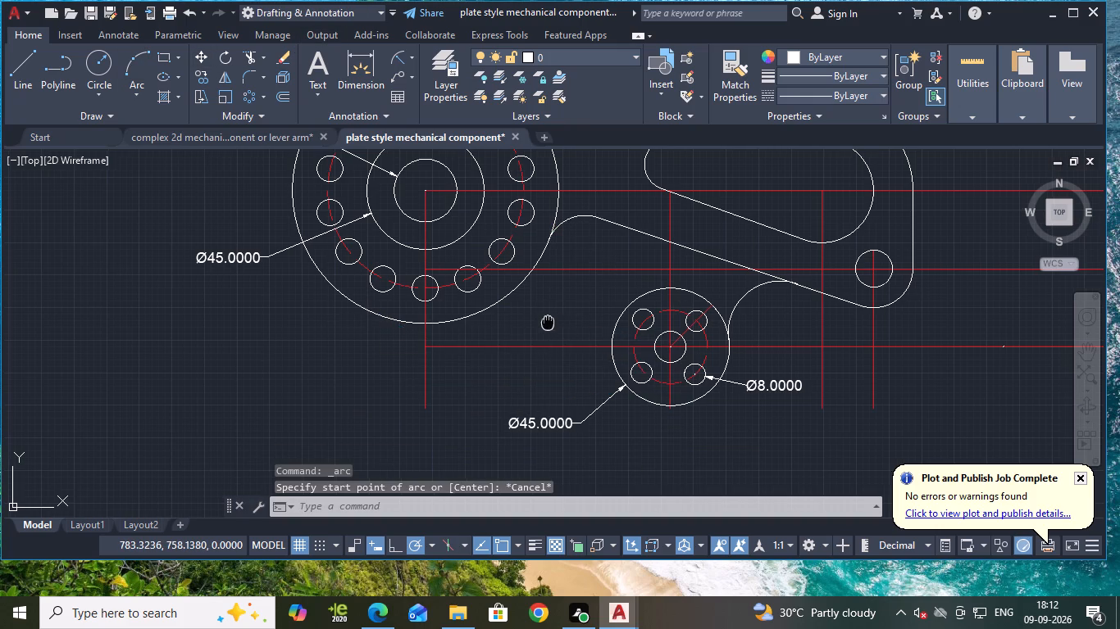
middle_click_drag(510, 342, 445, 374)
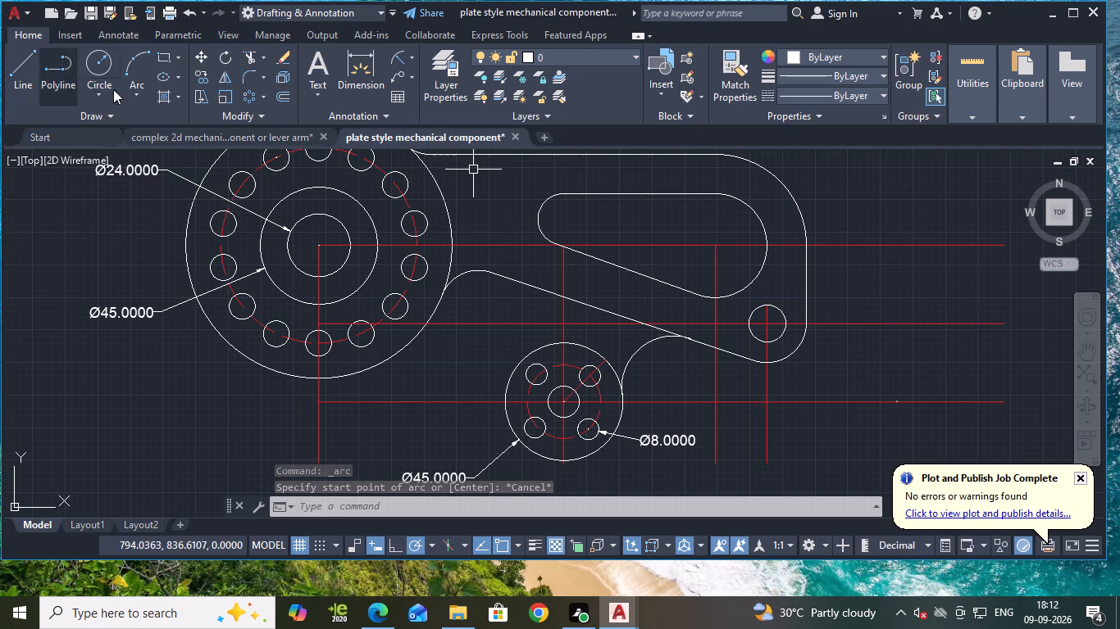
left_click(105, 91)
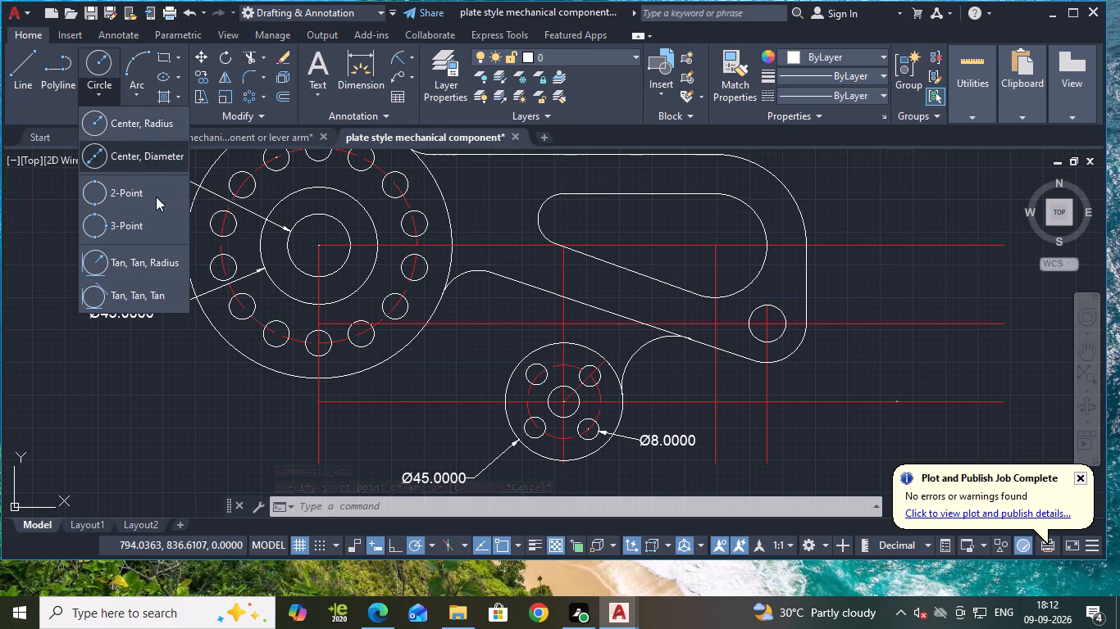
left_click(152, 257)
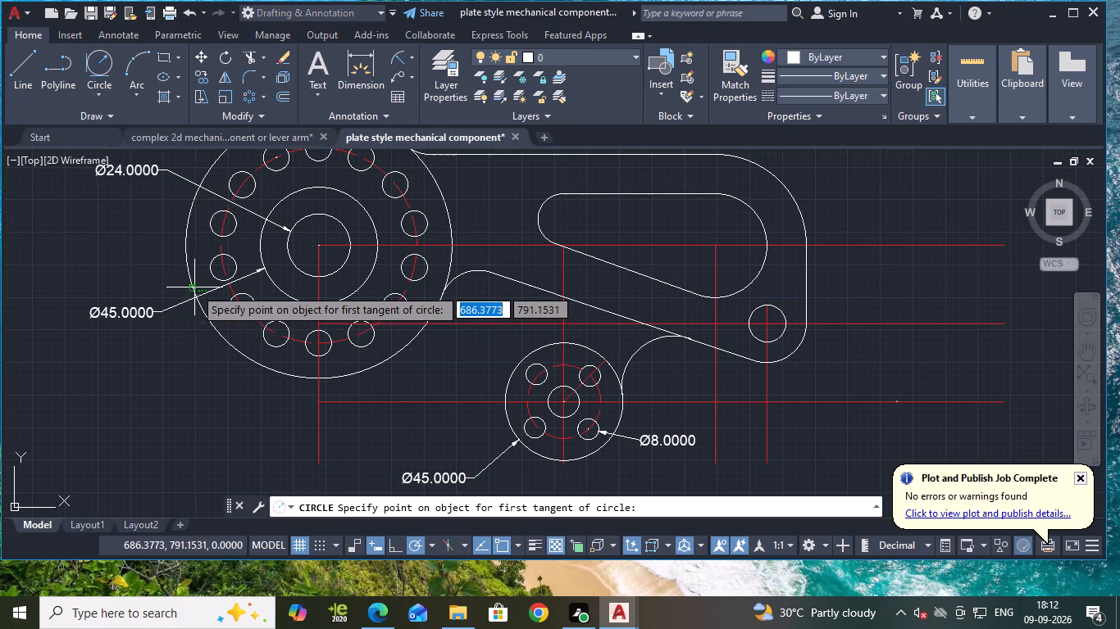
left_click(189, 274)
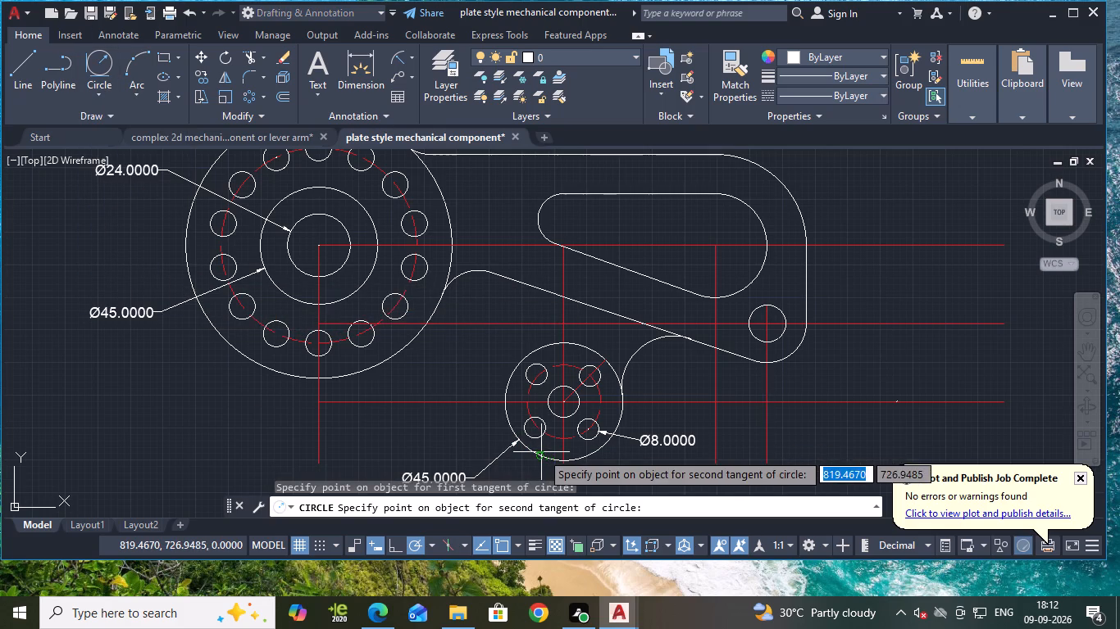
left_click(541, 452)
type("130")
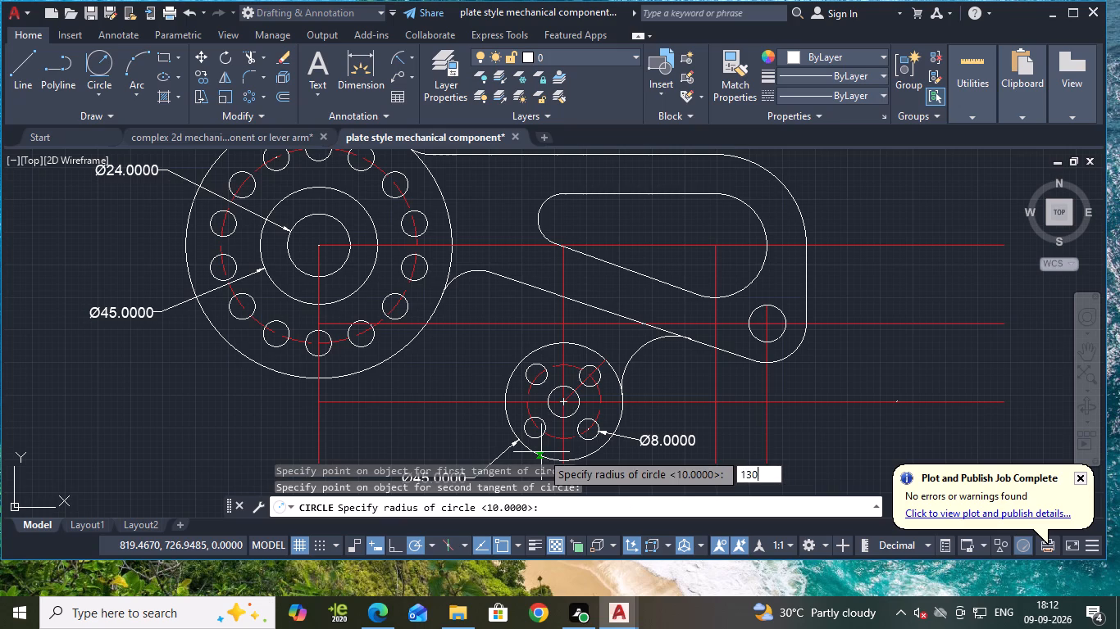
key("Return")
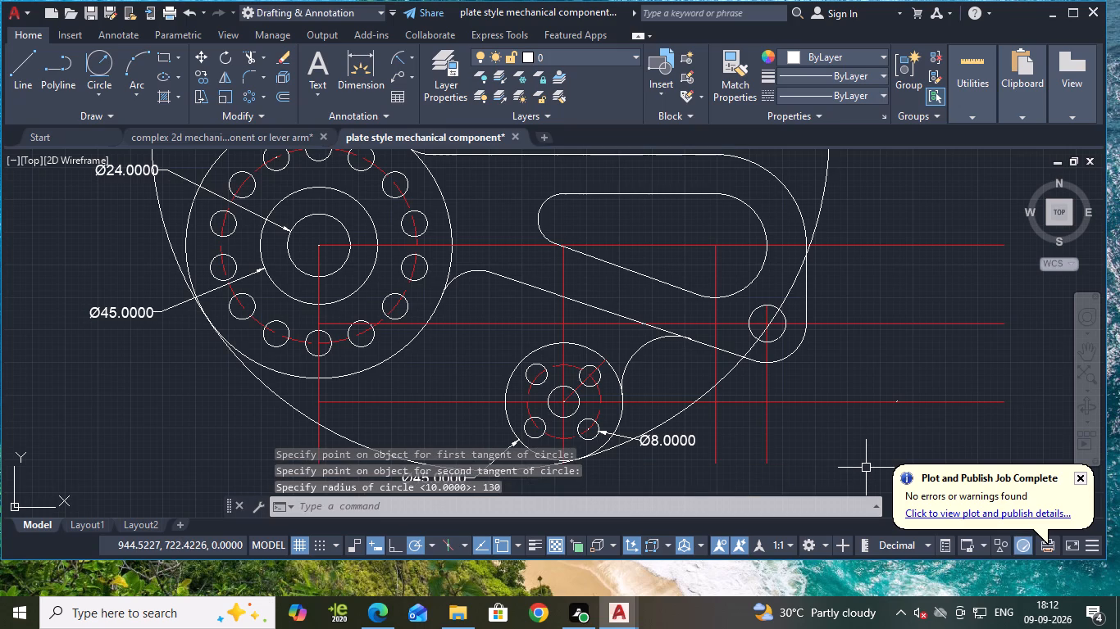
key("Escape")
Trim the large tangent circle to the lower arc joining the two hubs and delete its leftover piece near the plate's right end.
type("tr")
key("Return")
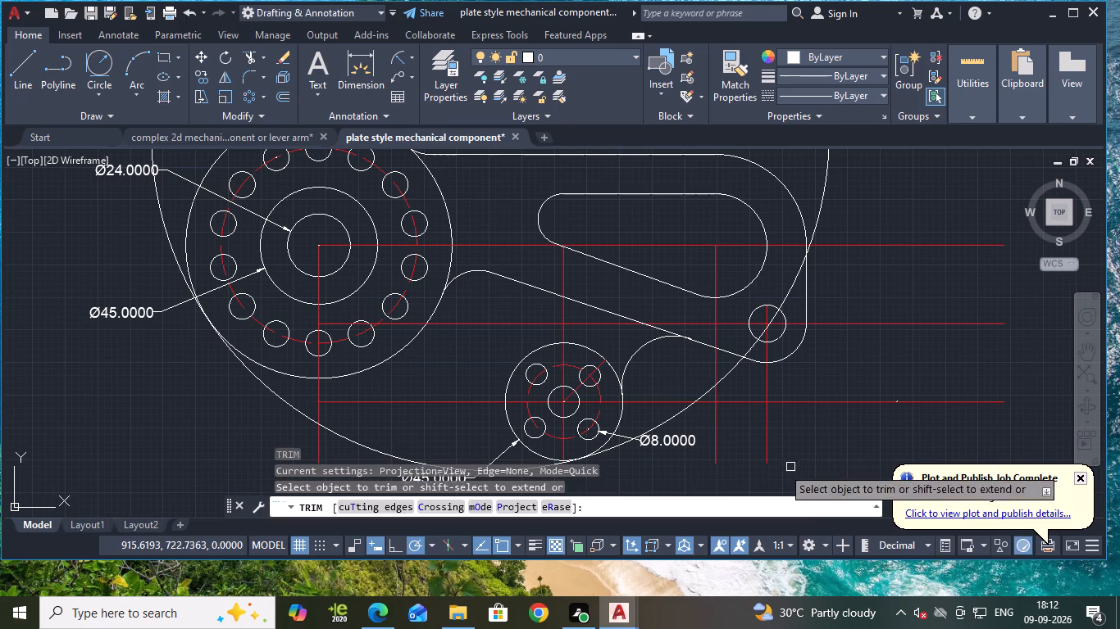
left_click(616, 450)
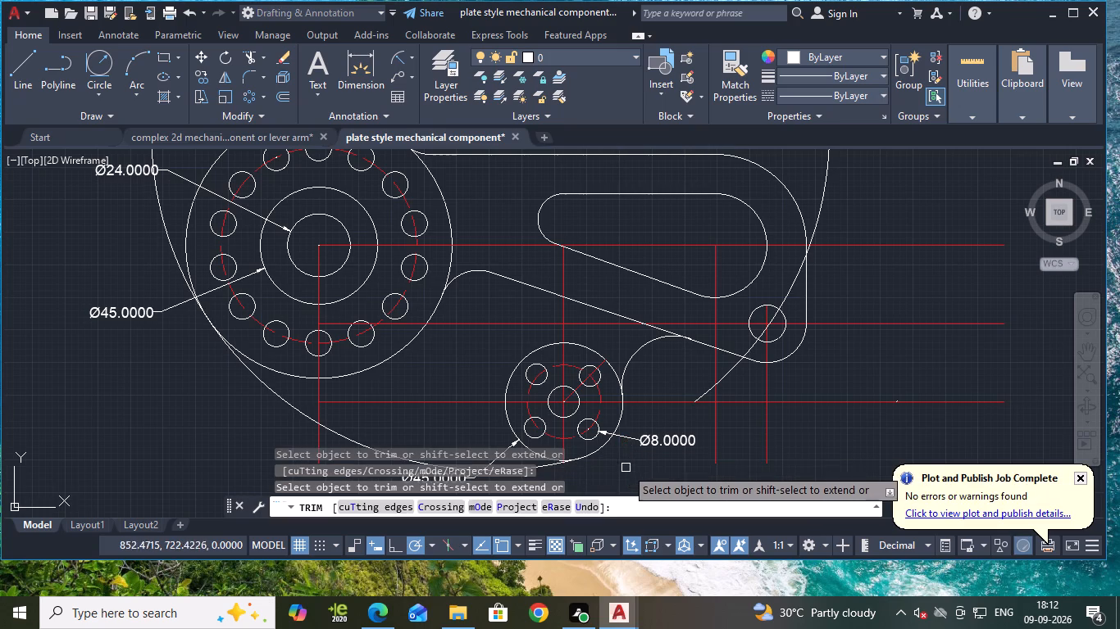
left_click(158, 217)
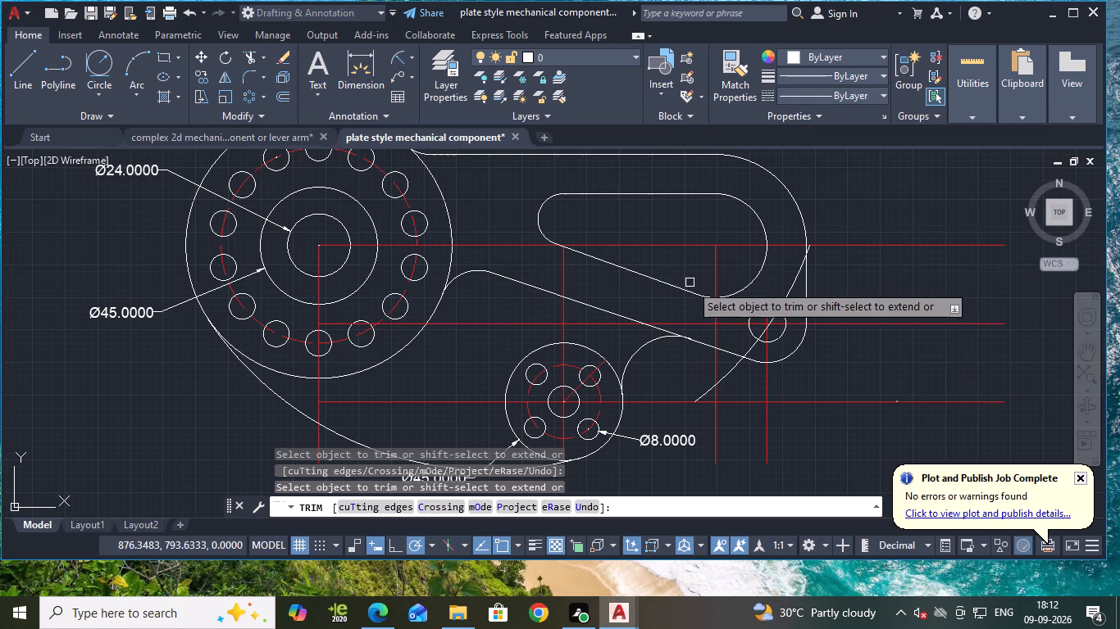
key("Escape")
left_click(728, 376)
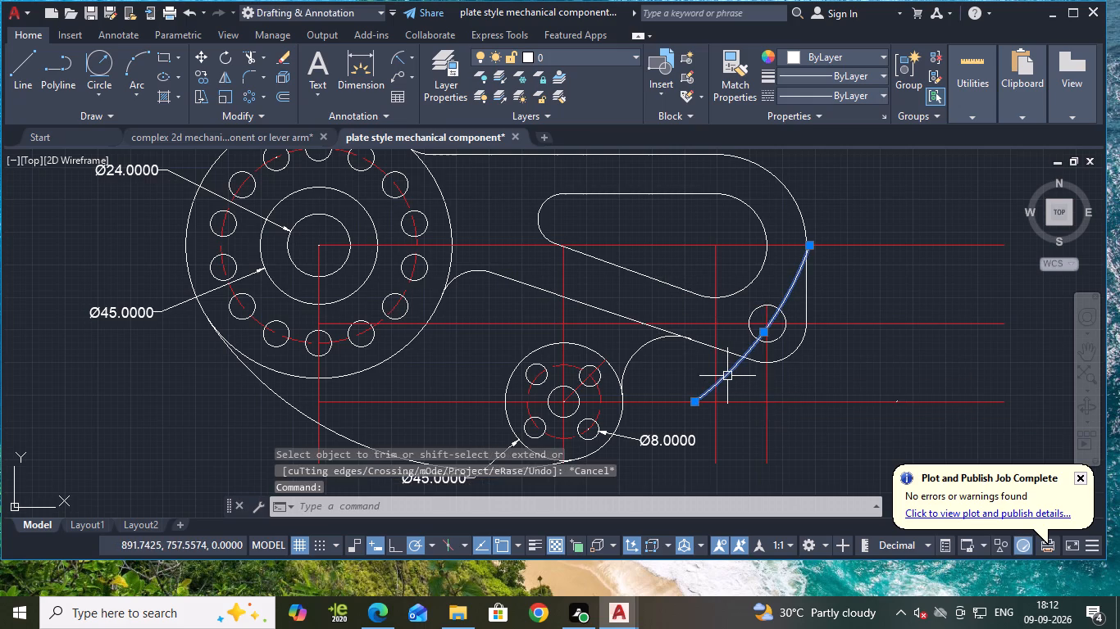
key("Delete")
Add radius dimensions to the lower tangent arc and the plate's upper-right outer corner, placing both texts outside the part.
middle_click_drag(417, 412, 458, 391)
key("Escape")
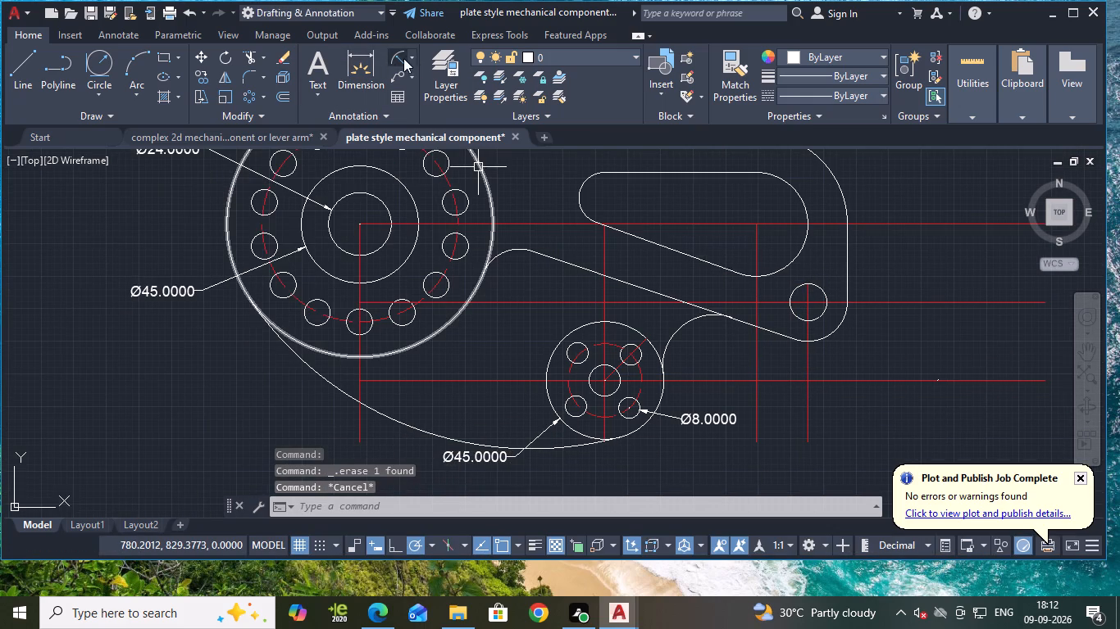
left_click(398, 56)
left_click(327, 386)
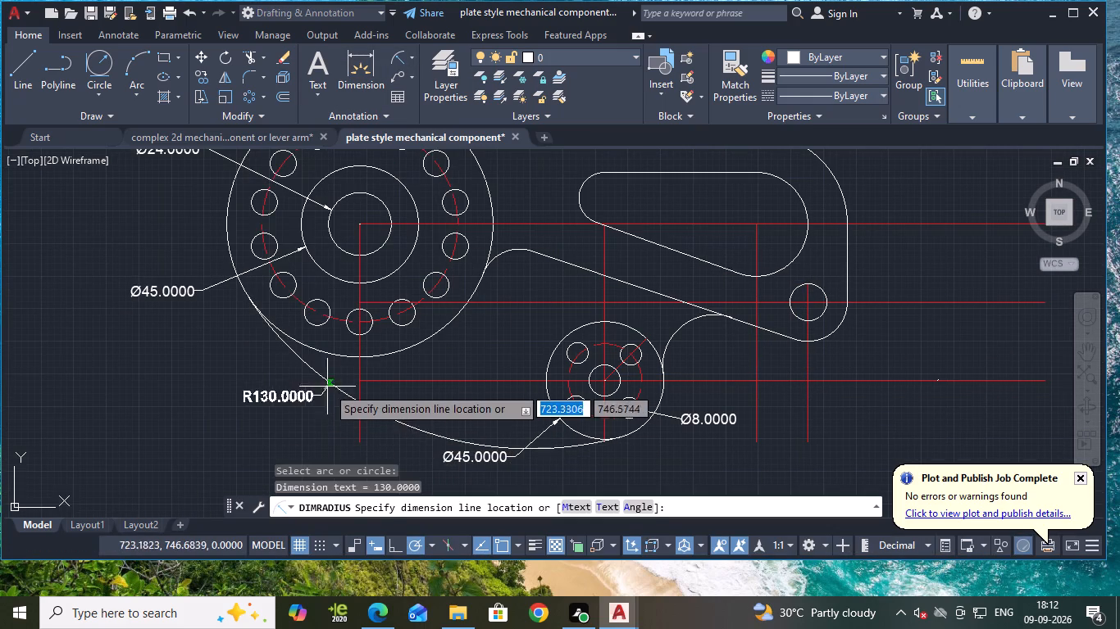
left_click(312, 403)
scroll(901, 241, "down", 1)
middle_click_drag(901, 241, 889, 287)
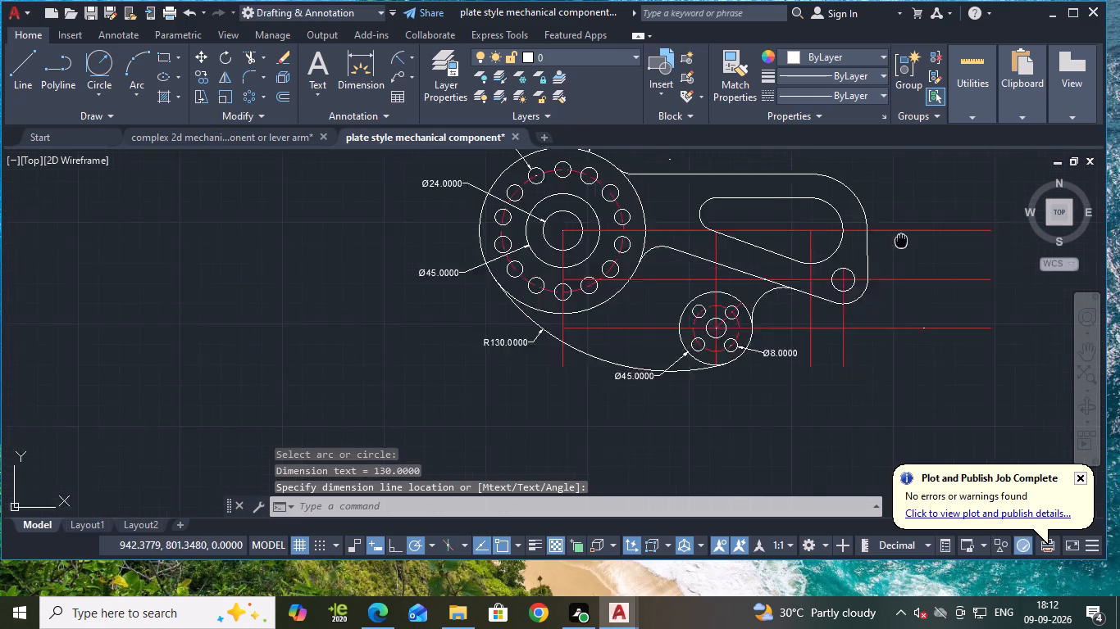
middle_click_drag(889, 287, 888, 289)
key("space")
left_click(832, 231)
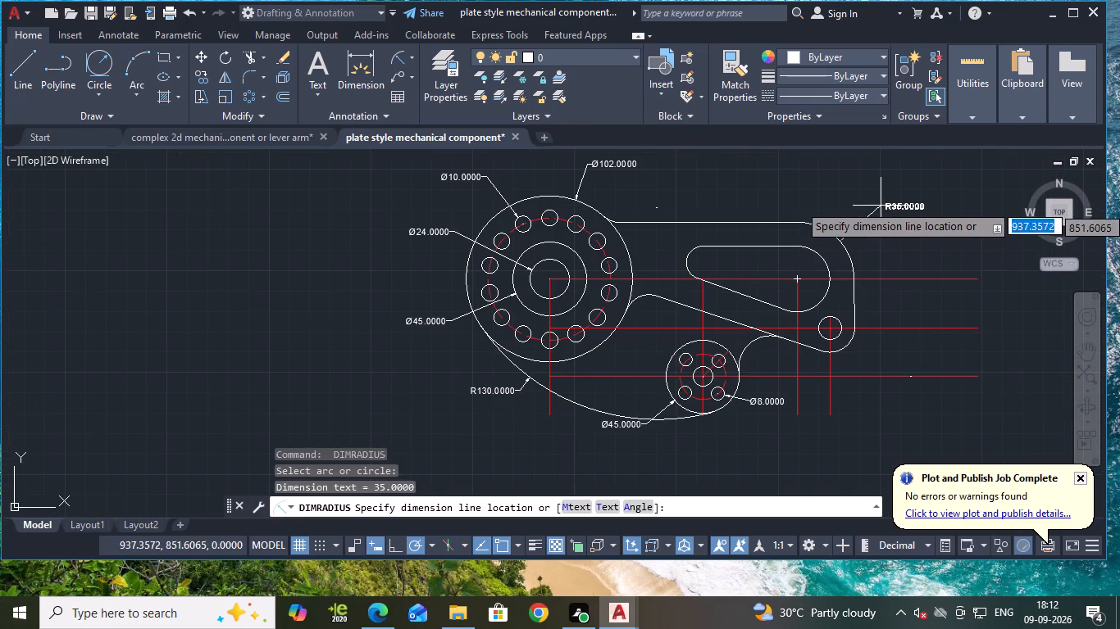
left_click(879, 201)
Add radius dimensions to the slot's rounded ends, with the right text inside the slot and the left text outside it.
key("space")
scroll(874, 345, "up", 1)
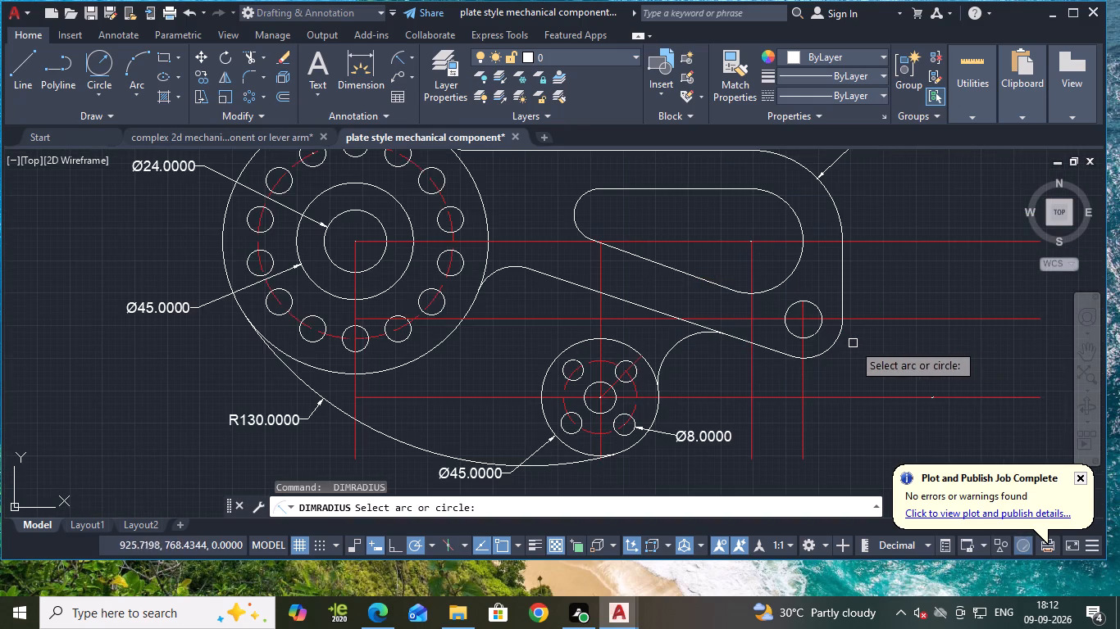
left_click(803, 233)
left_click(785, 220)
key("space")
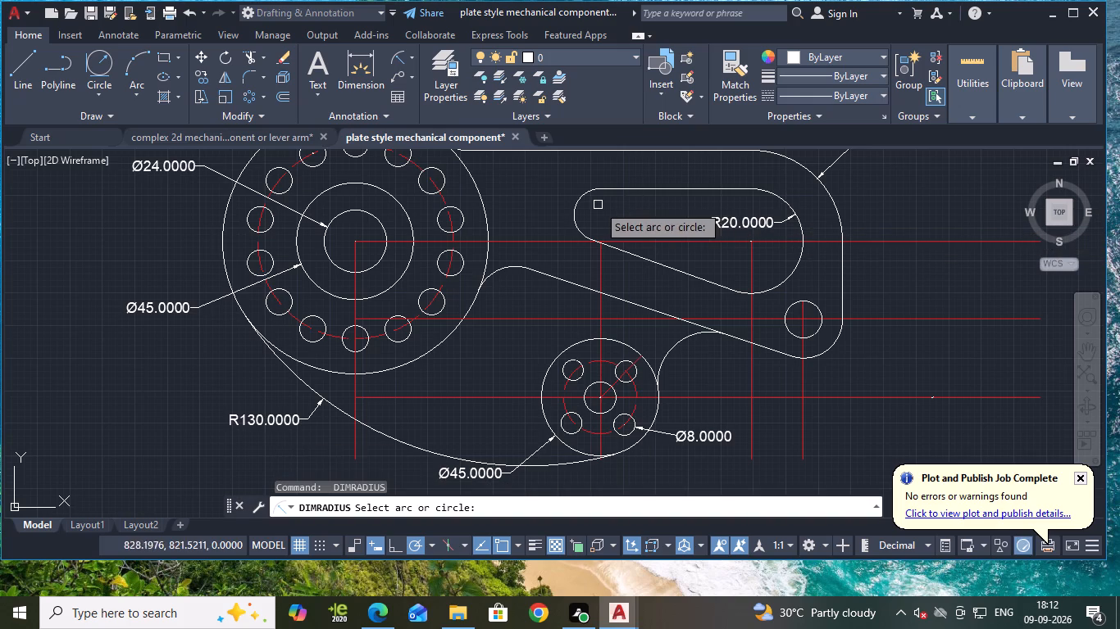
left_click(581, 202)
left_click(574, 192)
Add radius dimensions to the two fillet arcs joining the plate's sloped lower edge to the large hub and the small hub.
key("space")
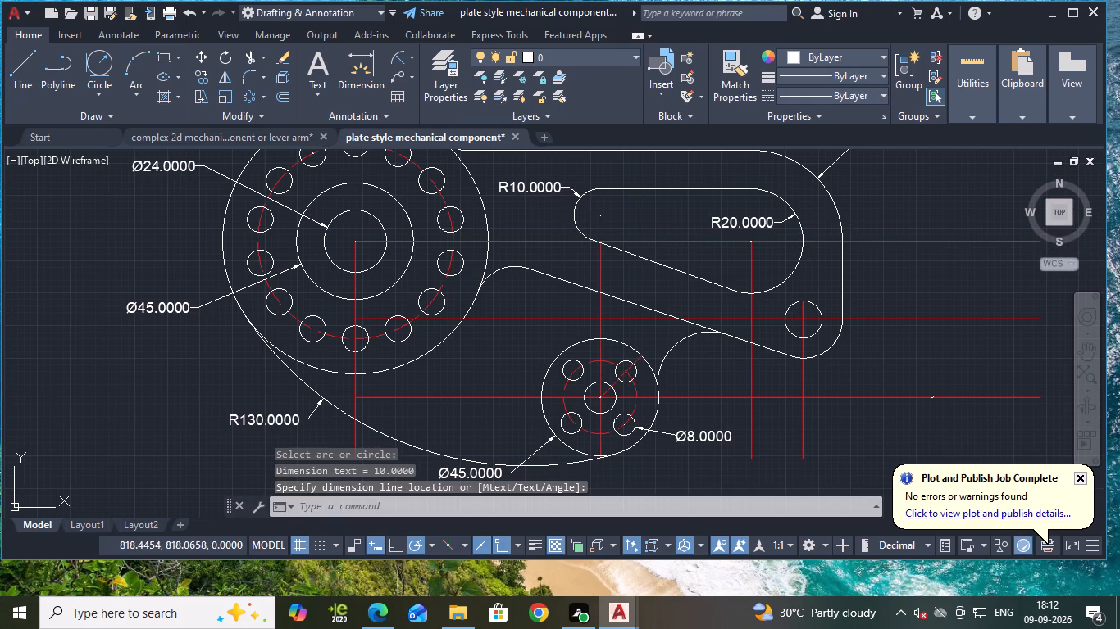
left_click(497, 266)
left_click(497, 285)
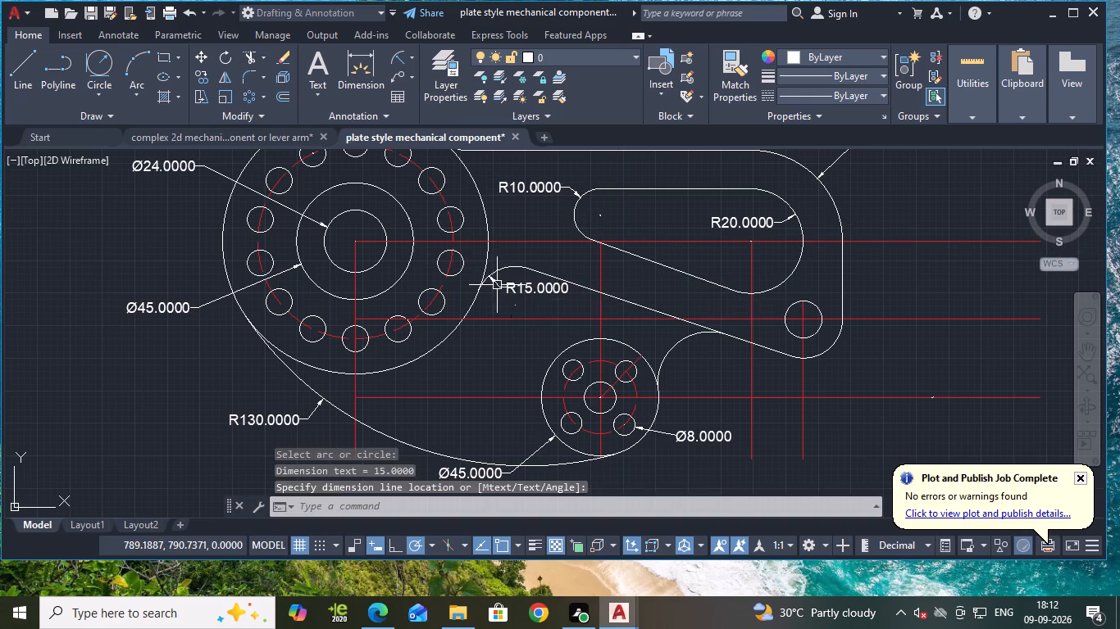
key("space")
left_click(670, 351)
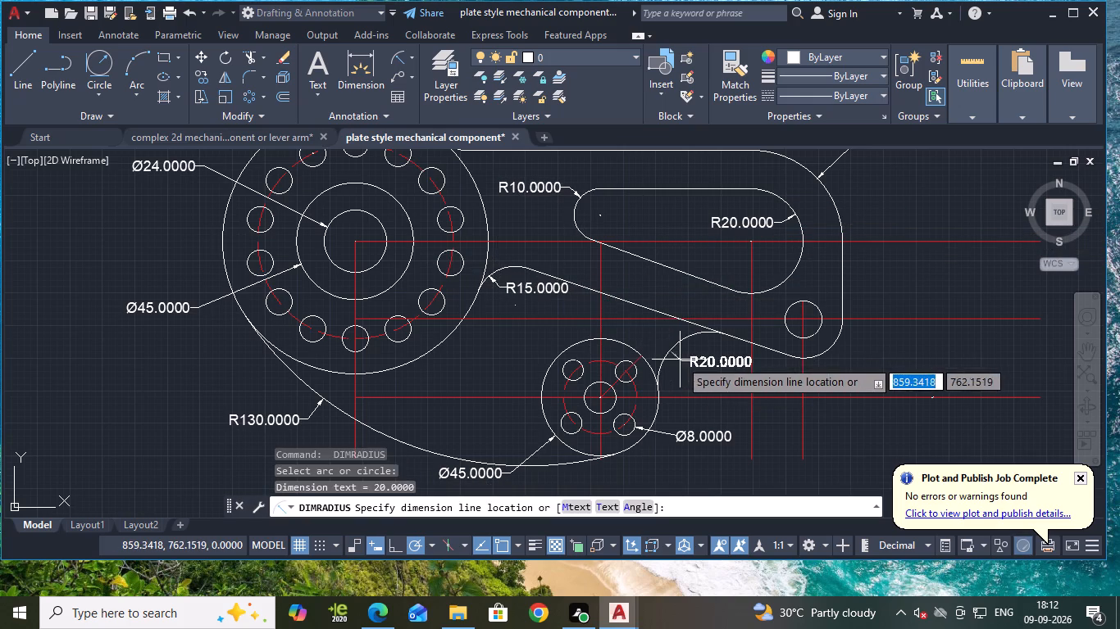
left_click(680, 360)
Add a radius dimension to the small hub's dashed pitch circle, placing the text outside the hub on its left.
key("space")
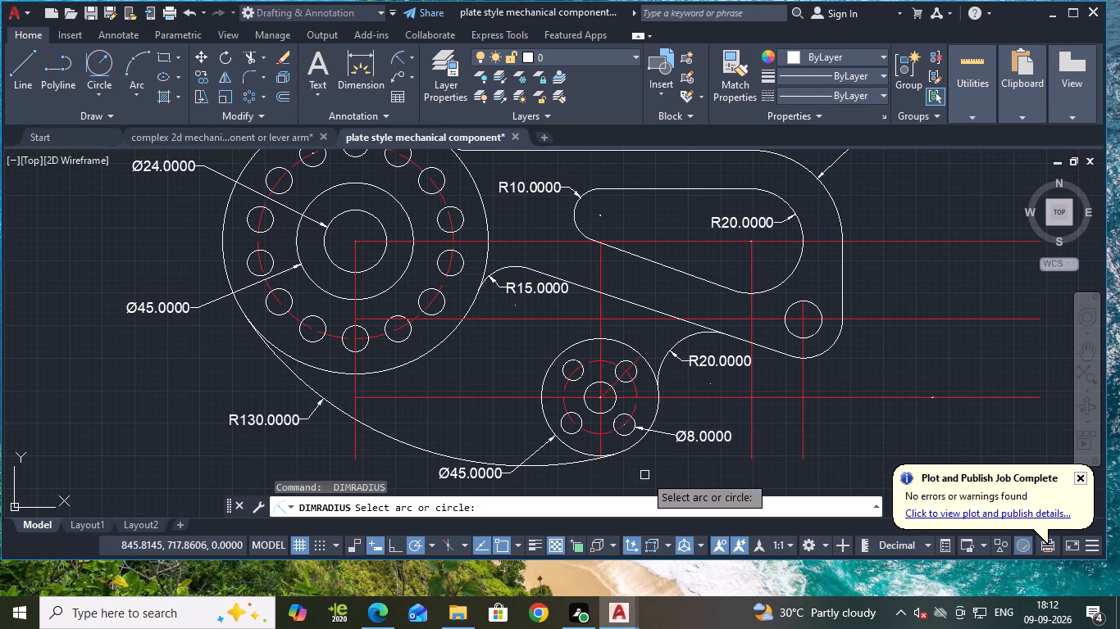
scroll(618, 425, "up", 2)
left_click(483, 333)
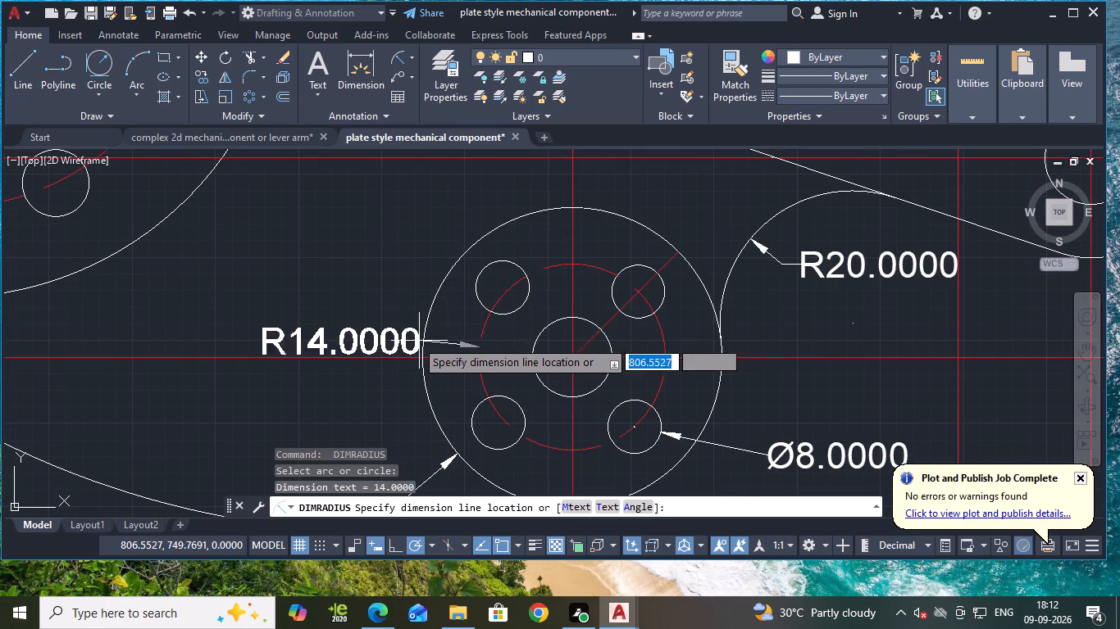
left_click(393, 313)
Add a radius dimension to the small fillet where the plate's top edge meets the large hub, placing the text above the edge.
scroll(741, 358, "down", 2)
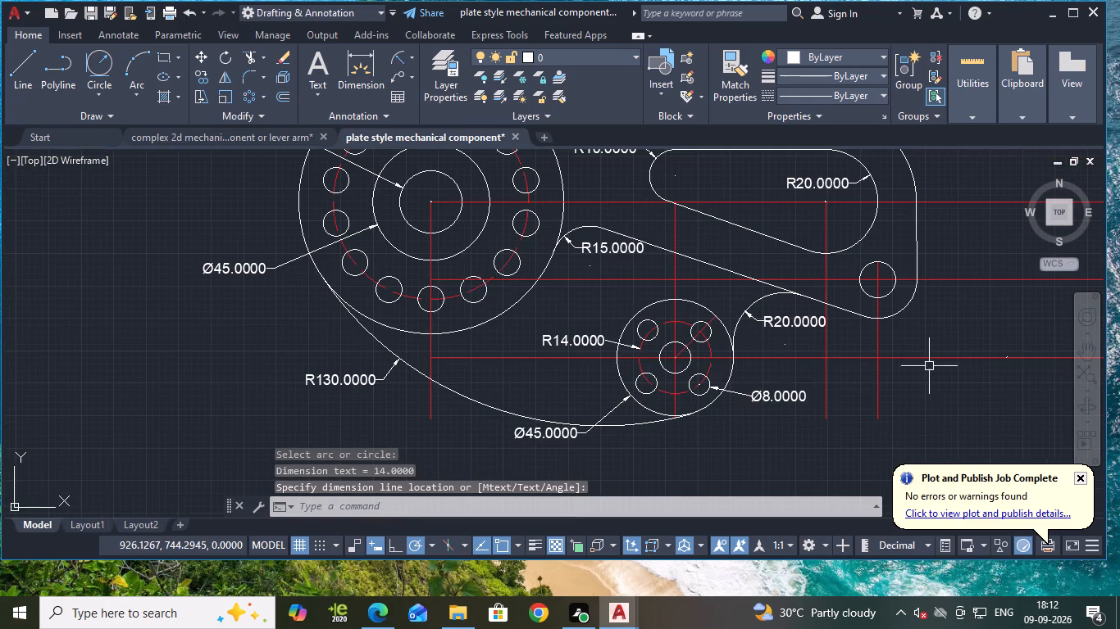
middle_click_drag(929, 366, 832, 438)
key("space")
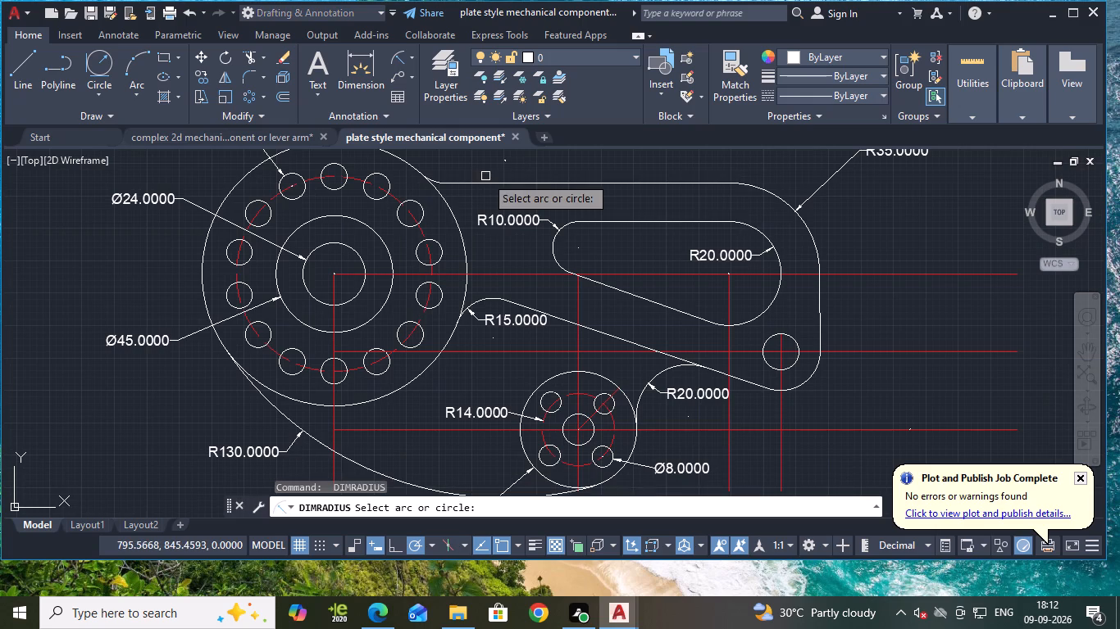
left_click(431, 179)
left_click(440, 168)
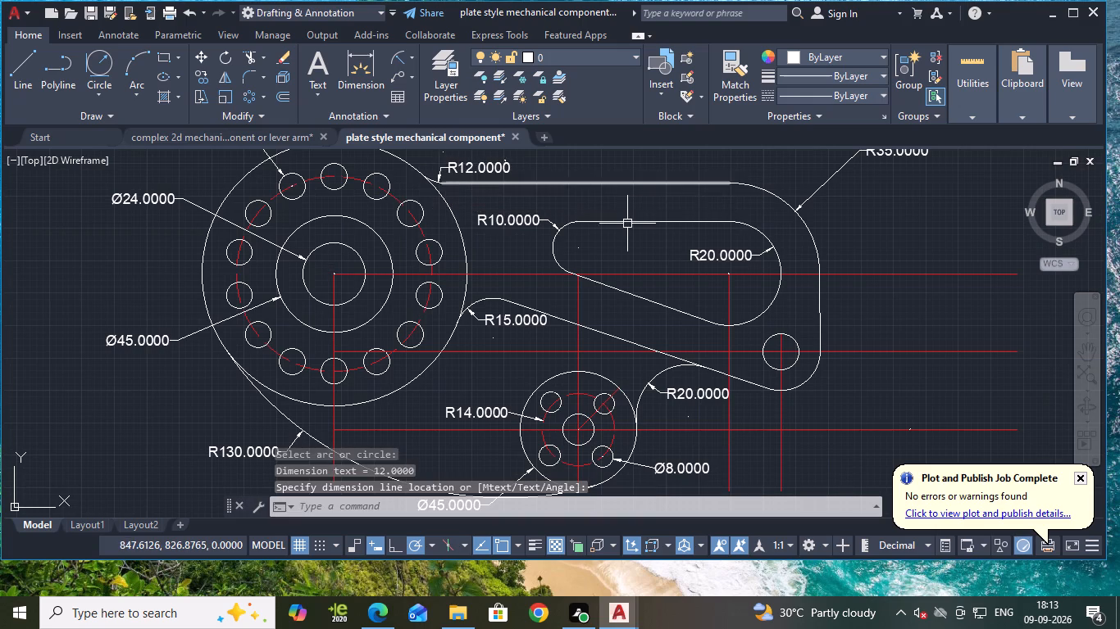
Save the drawing.
scroll(930, 351, "down", 1)
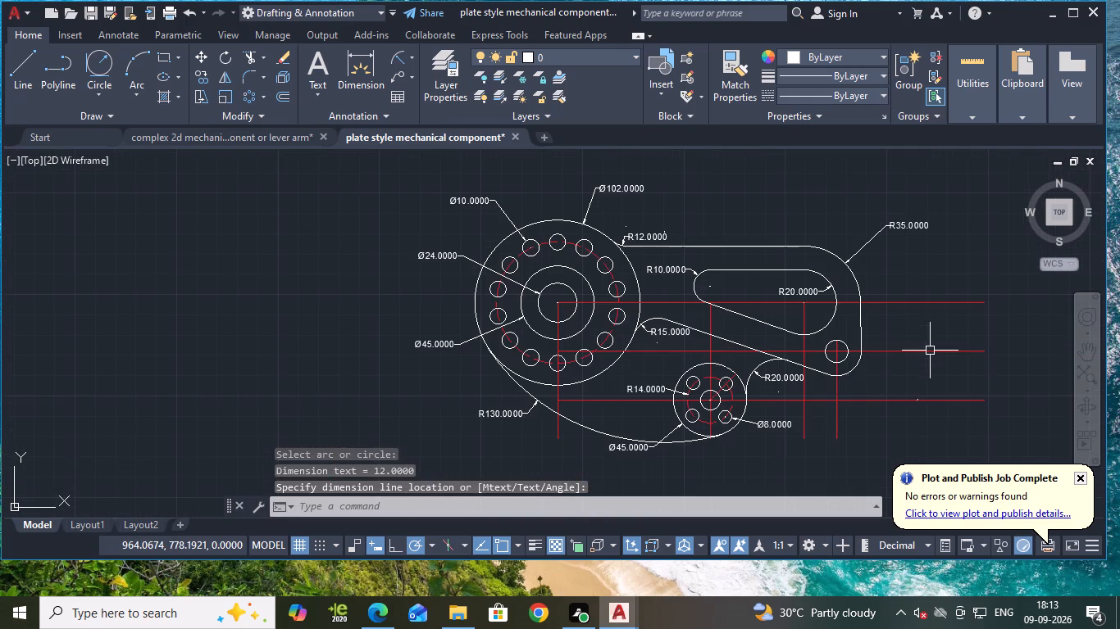
middle_click_drag(931, 423, 865, 396)
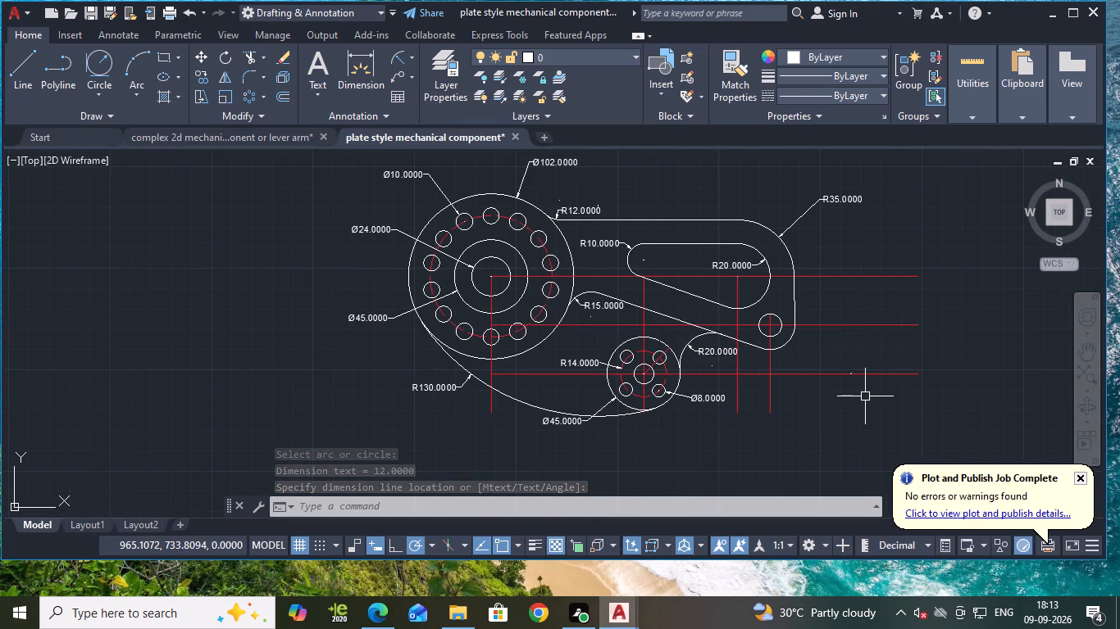
middle_click_drag(933, 330, 902, 348)
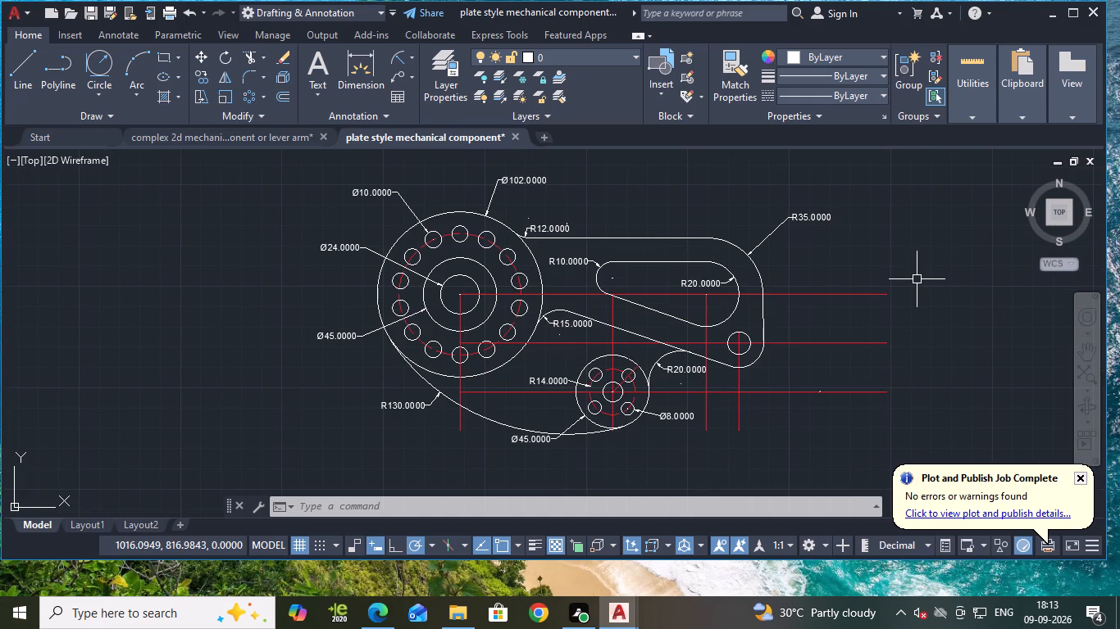
key("ctrl+s")
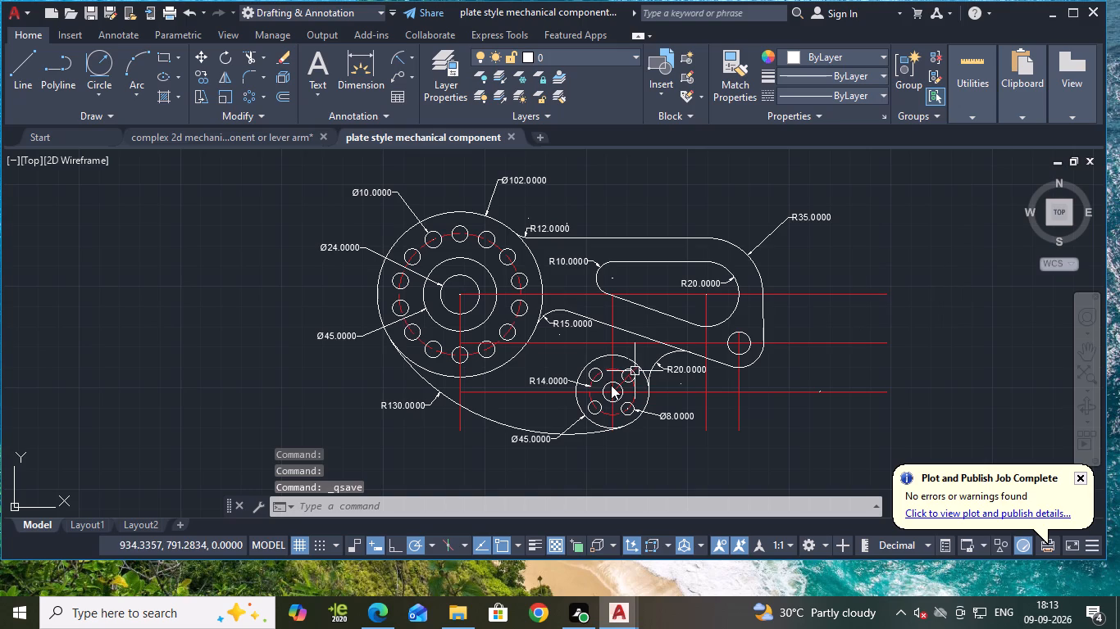
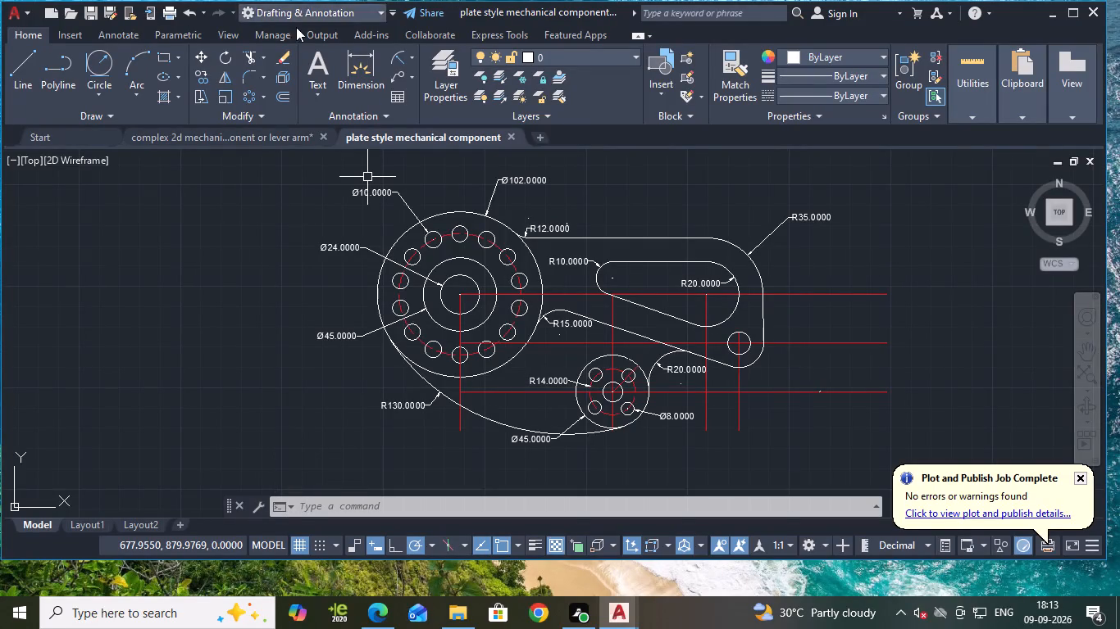
Add a horizontal linear dimension from the large hub's vertical centre line to the plate's far-end hole centre line, placed below the part.
left_click(412, 55)
left_click(432, 77)
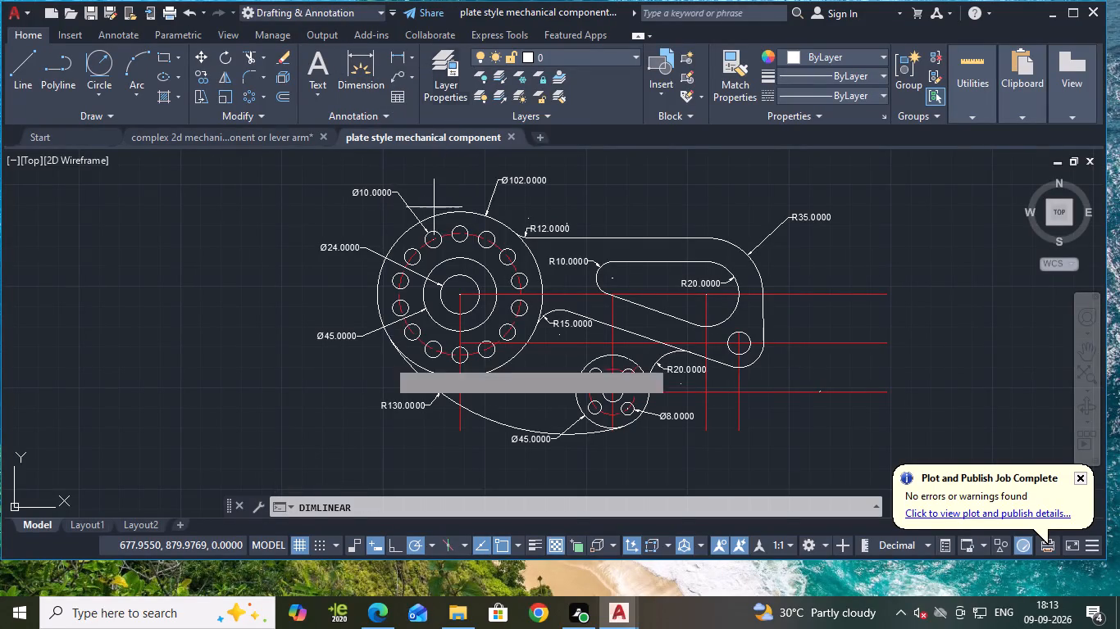
left_click(461, 429)
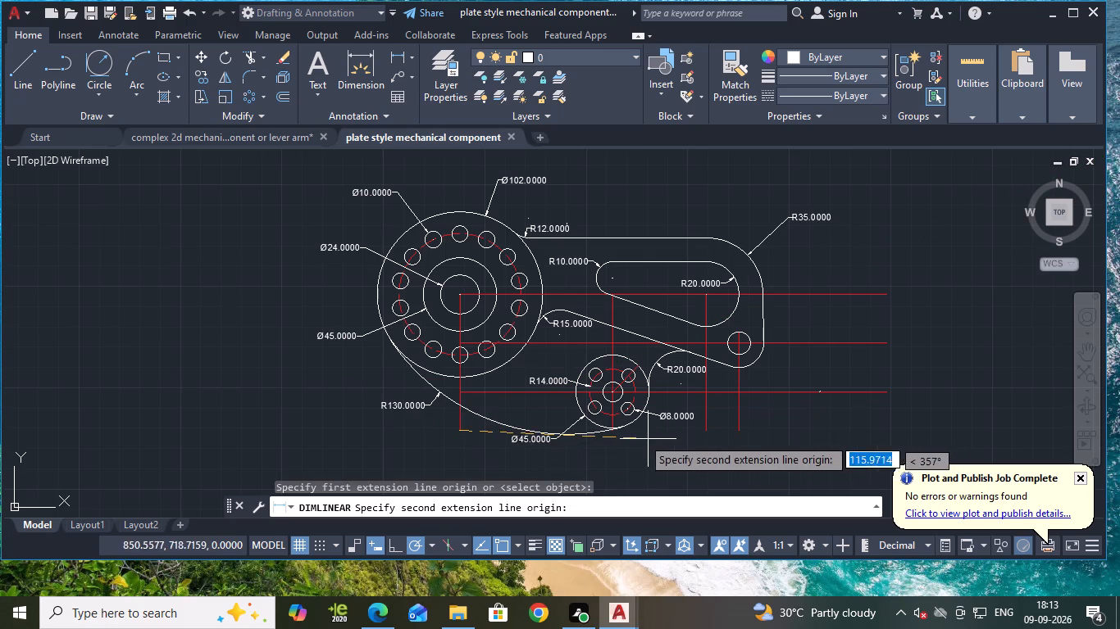
left_click(738, 433)
middle_click_drag(731, 457, 731, 407)
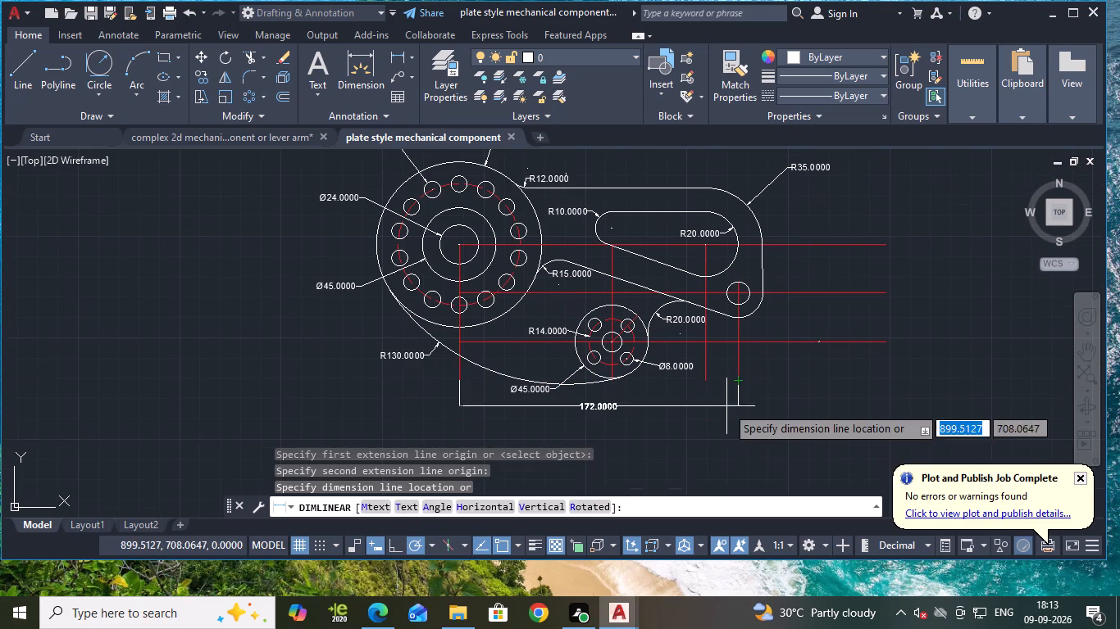
left_click(729, 441)
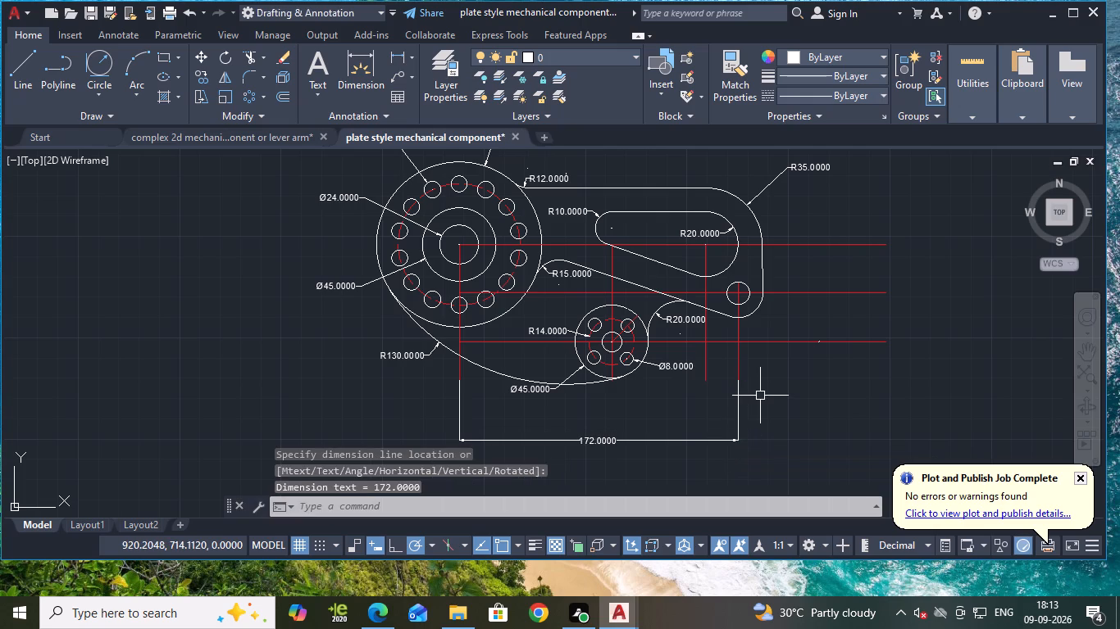
Add a horizontal linear dimension between the large hub's and small hub's vertical centre lines, placed above the overall dimension.
key("space")
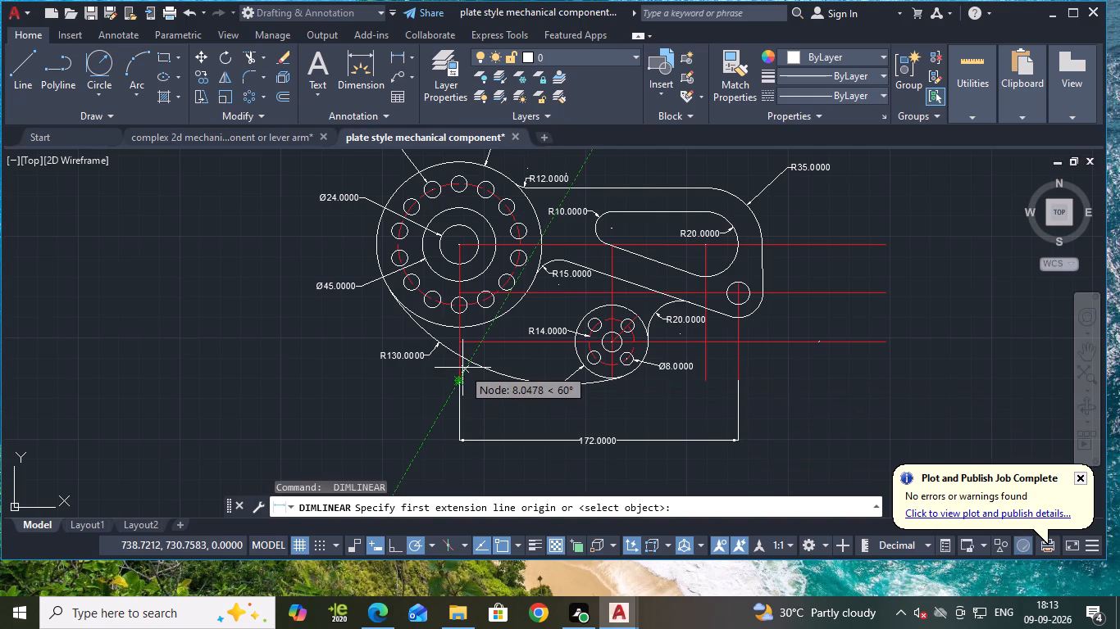
left_click(458, 368)
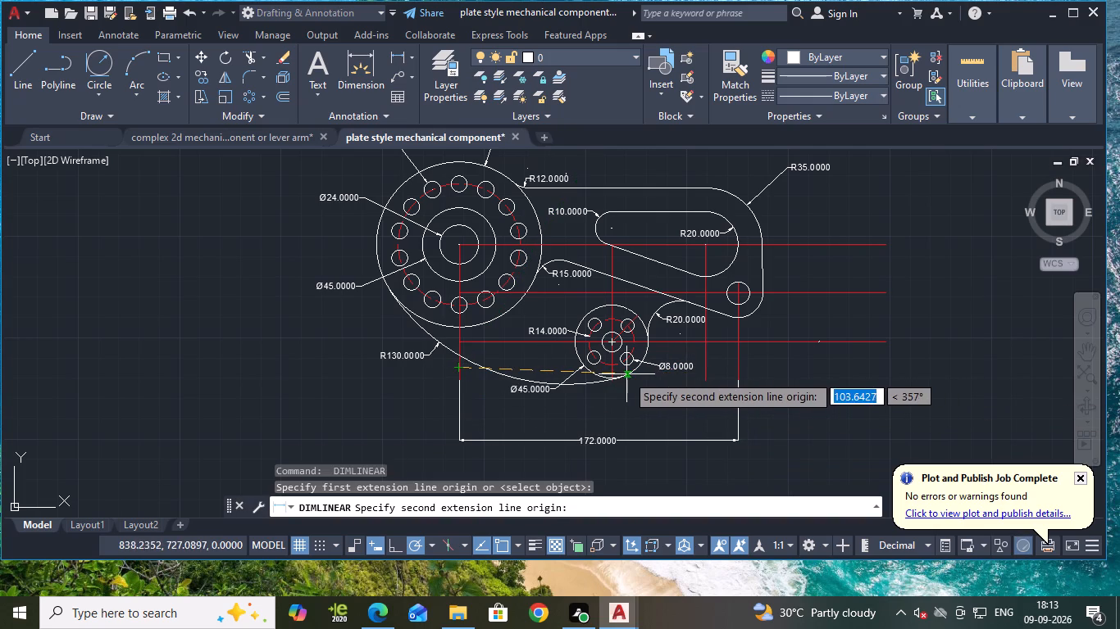
left_click(611, 372)
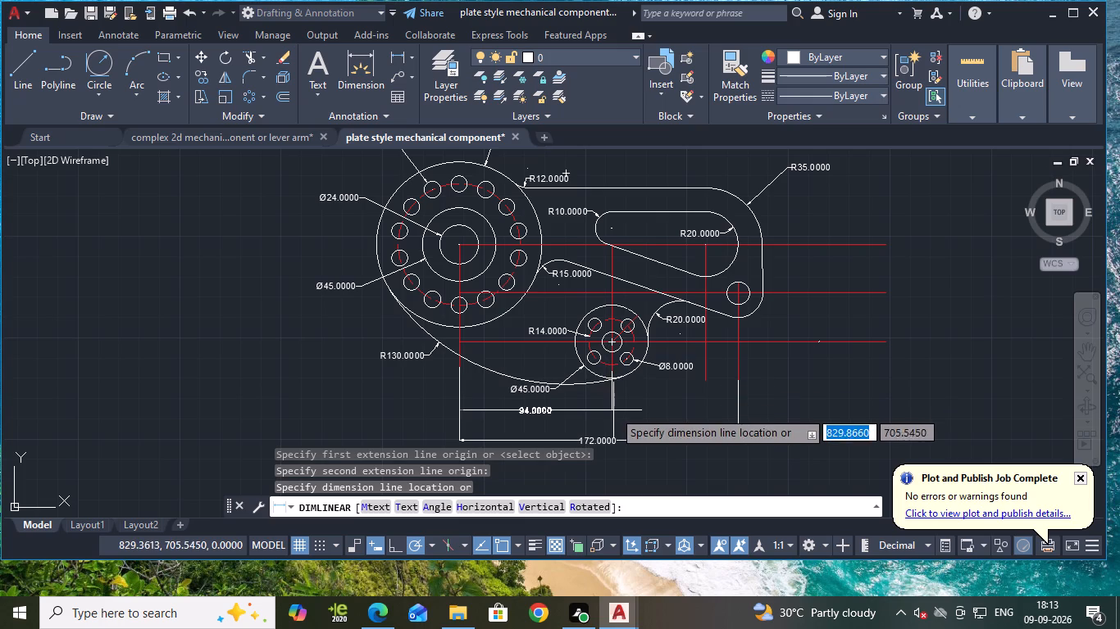
left_click(615, 412)
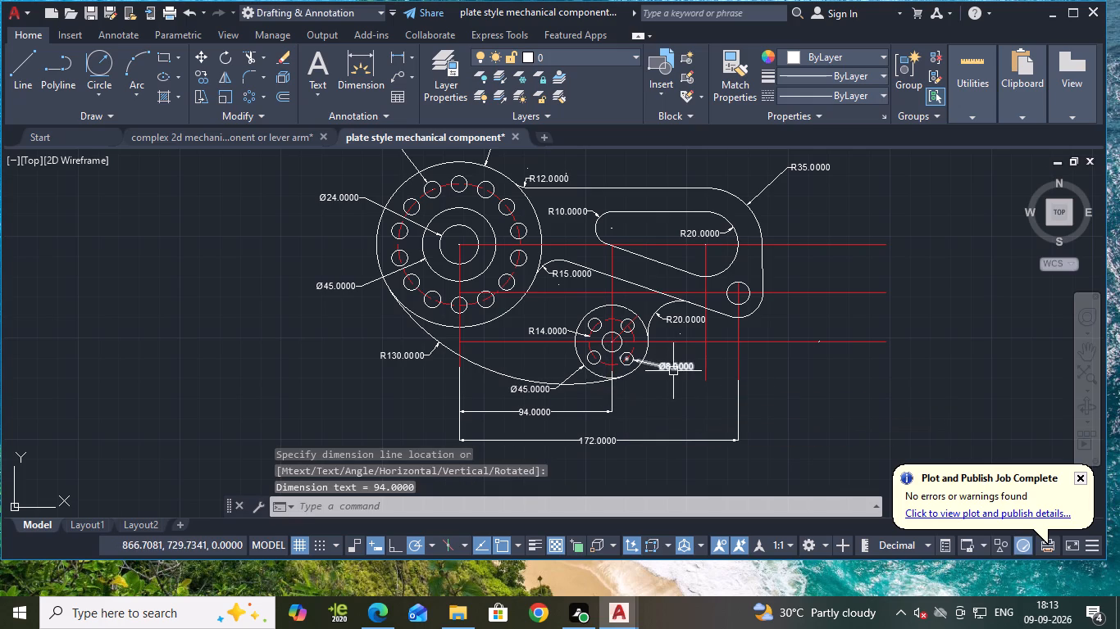
Add a horizontal linear dimension from the small hub's centre line to the slot's large-arc centre line, in line with the previous dimension.
key("space")
left_click(615, 372)
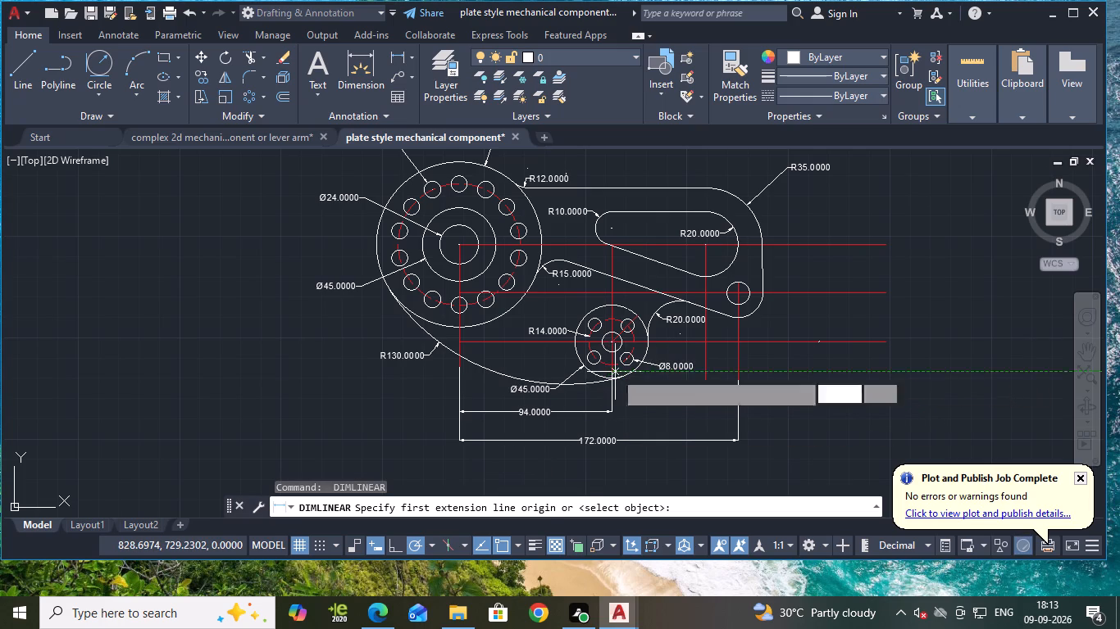
left_click(708, 371)
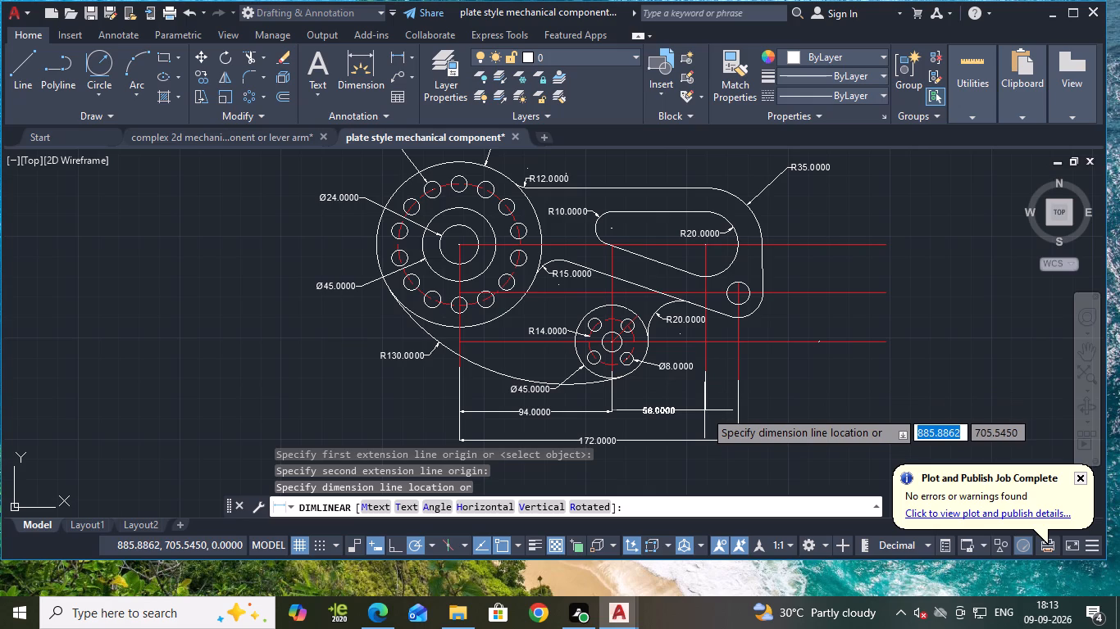
left_click(703, 412)
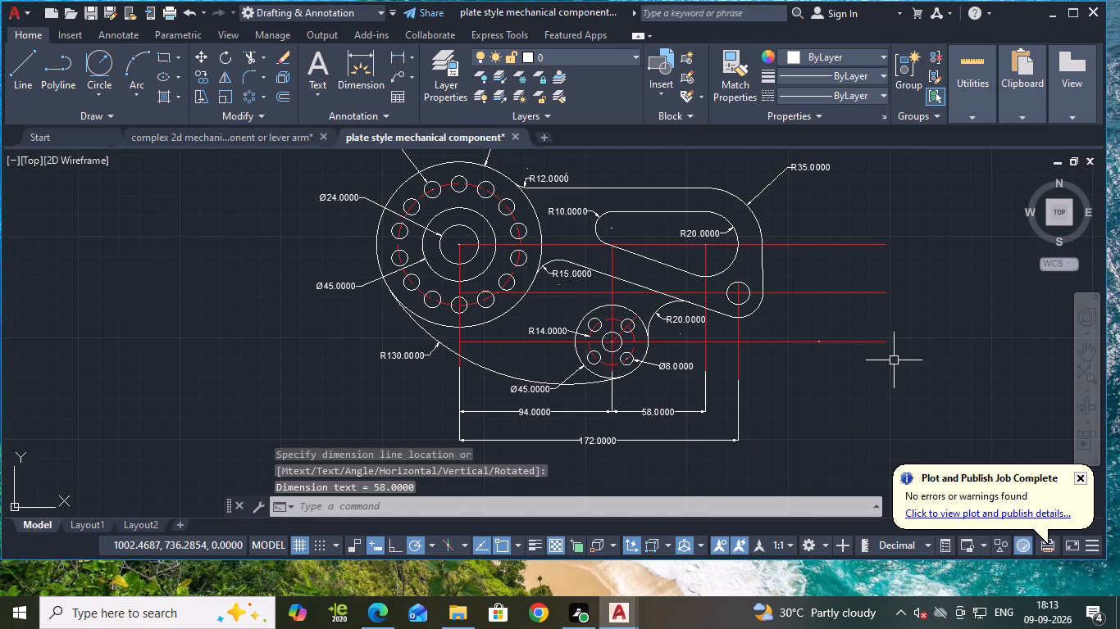
key("Escape")
Save the drawing.
scroll(902, 291, "down", 1)
middle_click_drag(905, 285, 895, 296)
scroll(891, 296, "up", 1)
middle_click(896, 294)
middle_click_drag(917, 303, 932, 309)
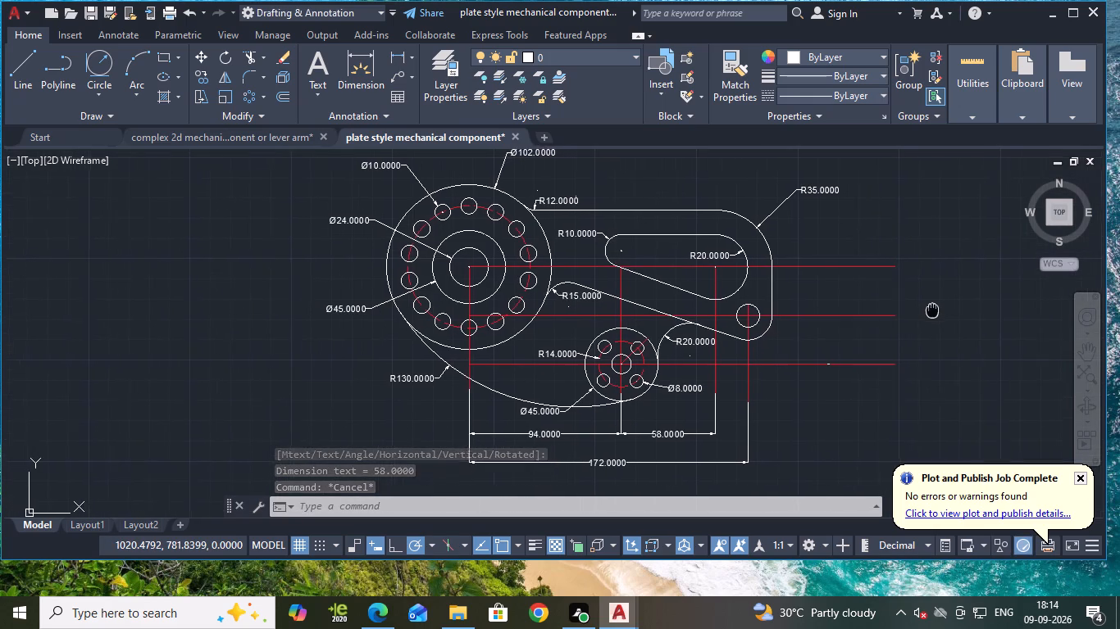
middle_click_drag(932, 309, 944, 315)
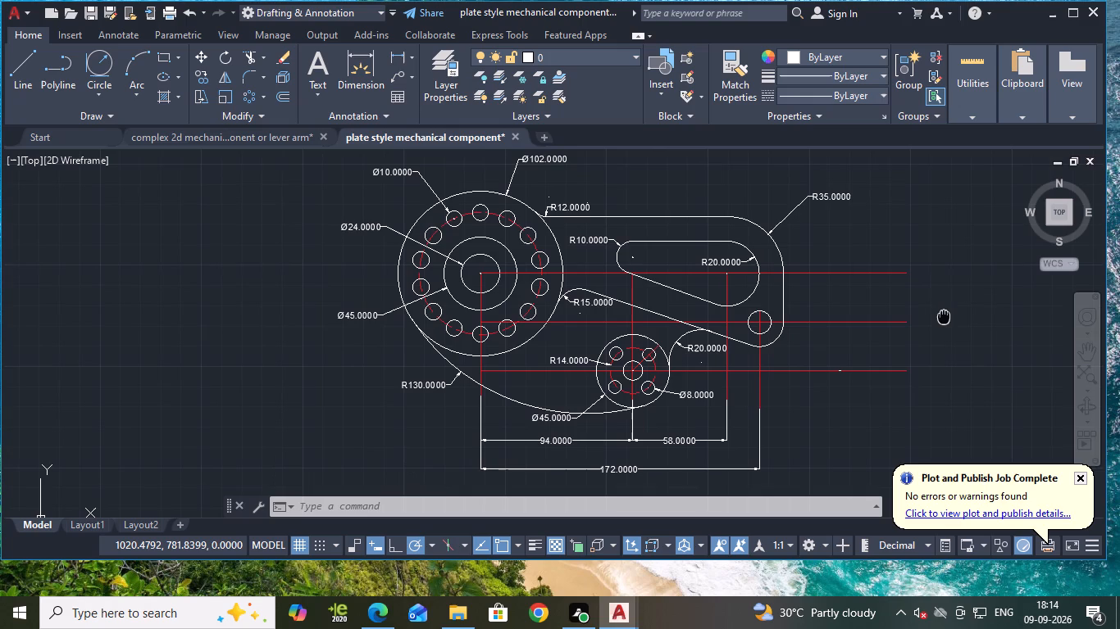
middle_click_drag(944, 315, 944, 318)
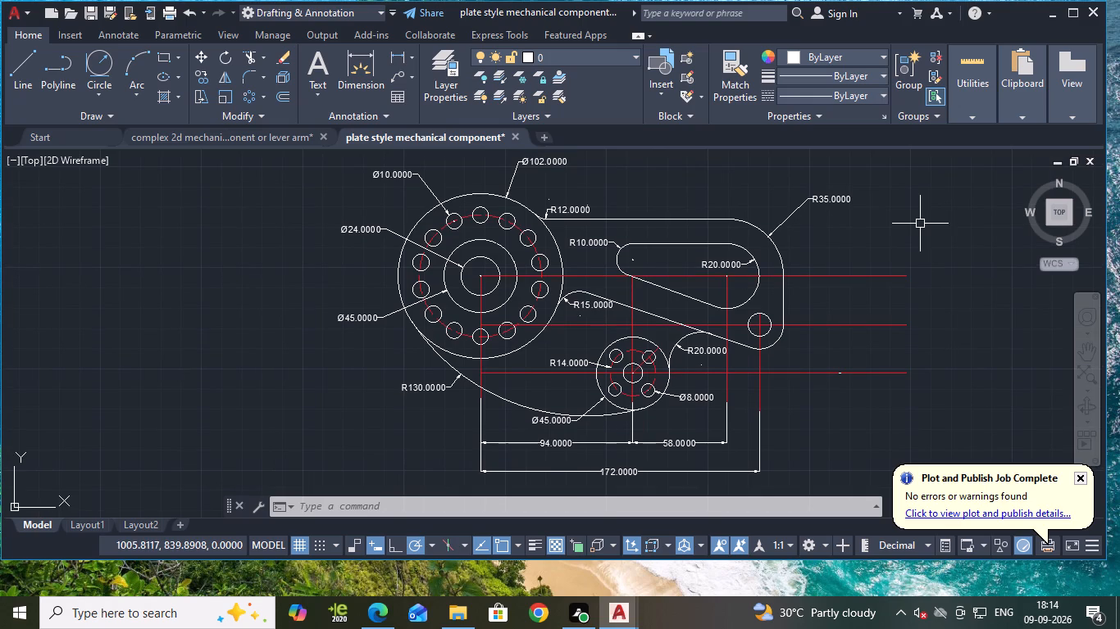
key("ctrl+s")
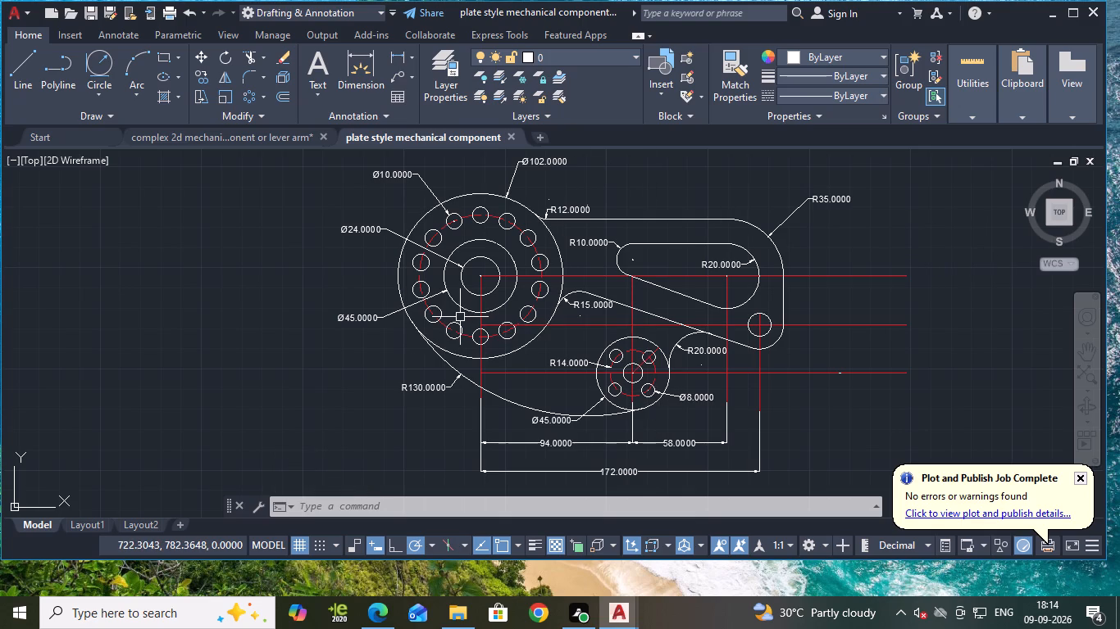
Start a plot with the DWG To PDF.pc3 plotter and ISO expand A4 (297.00 x 210.00 MM) paper.
type("plo")
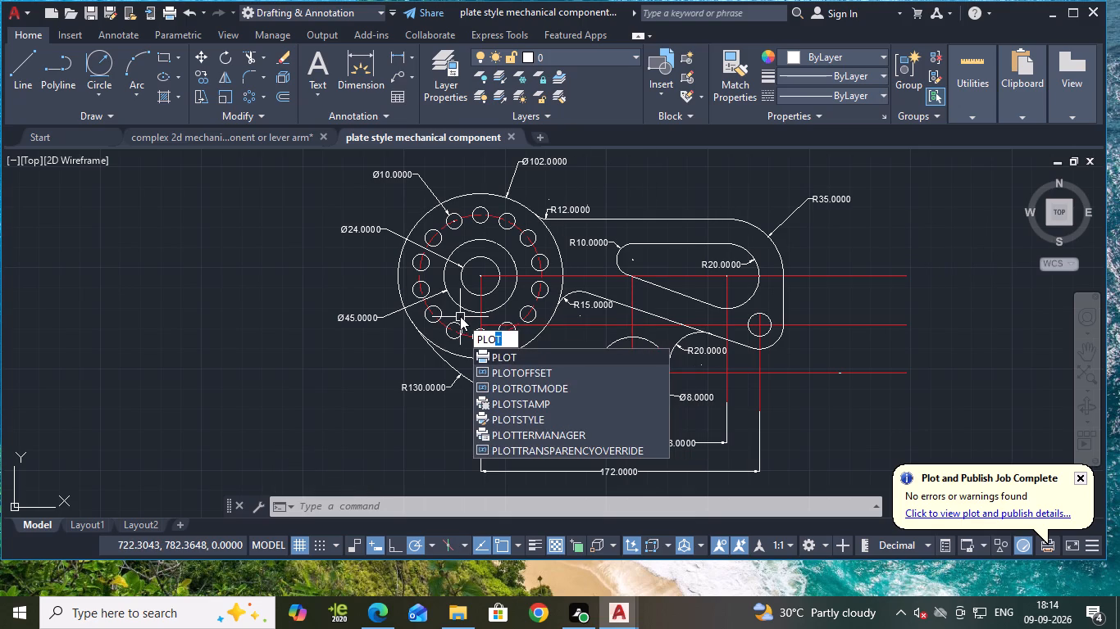
left_click(508, 355)
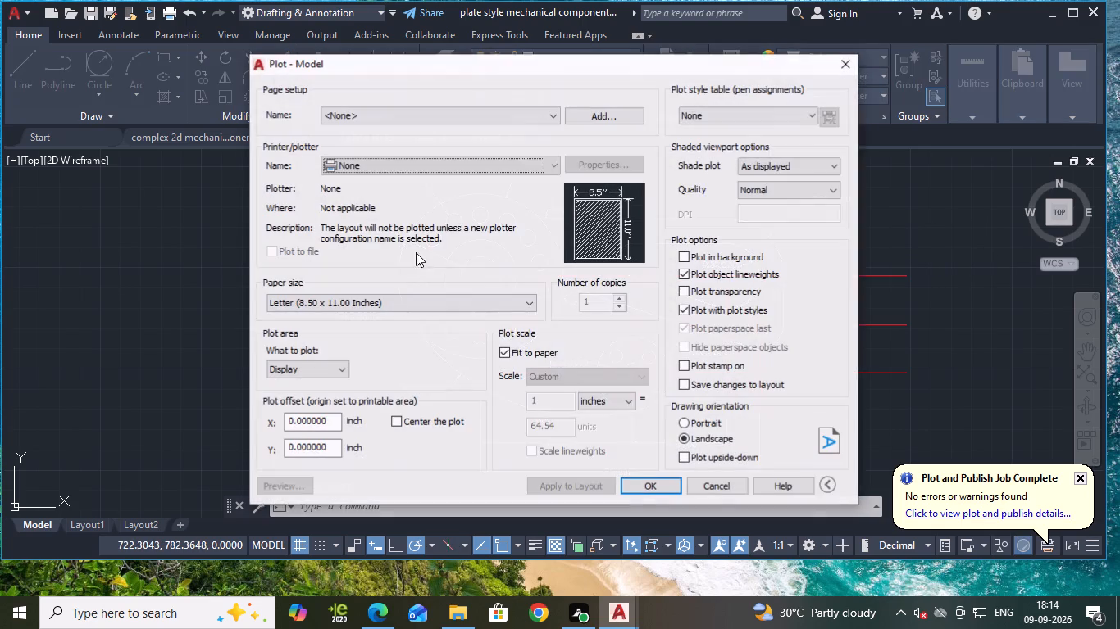
left_click(560, 166)
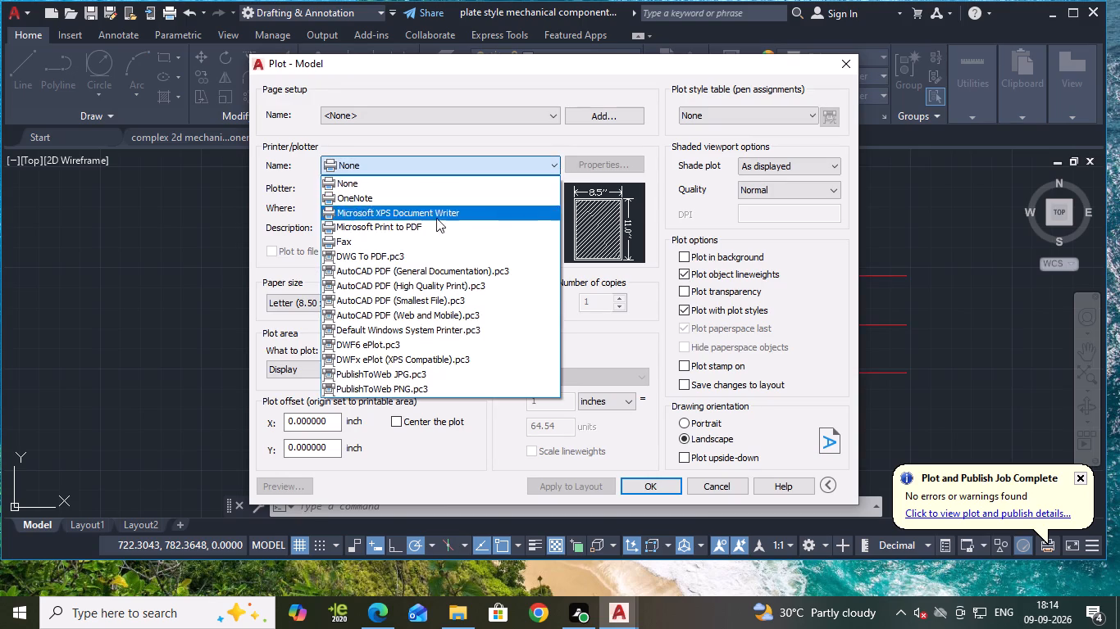
left_click(380, 251)
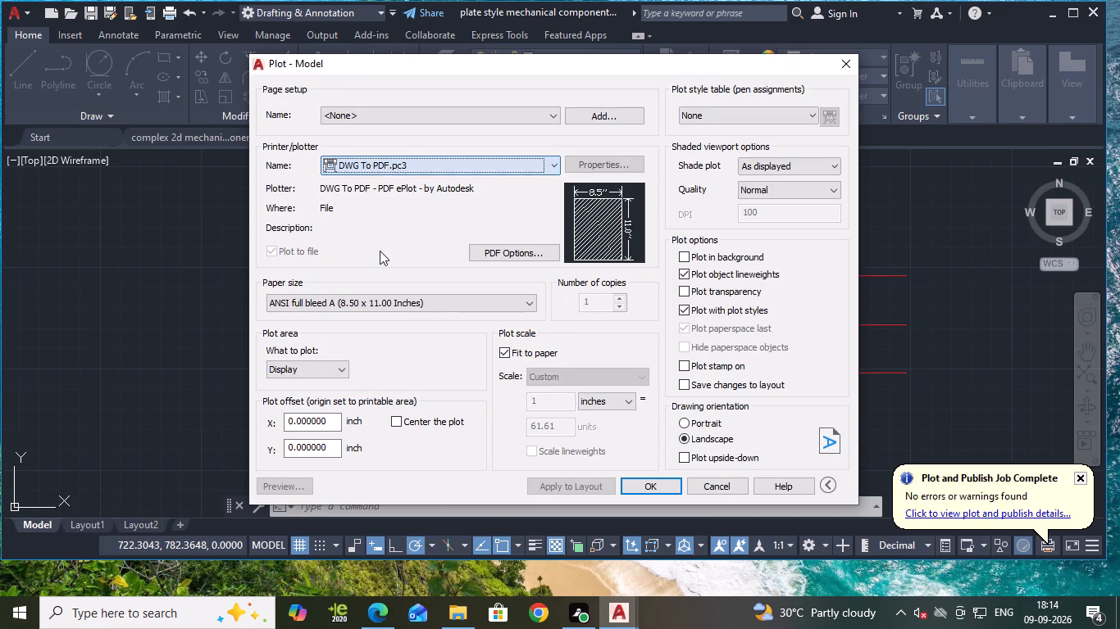
left_click(412, 301)
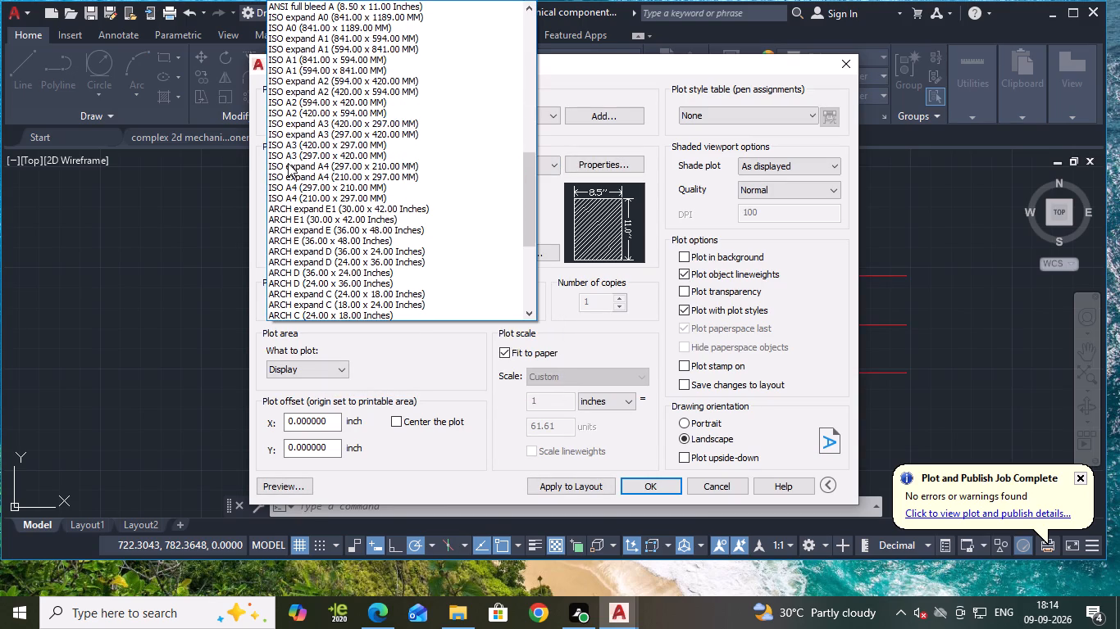
left_click(316, 165)
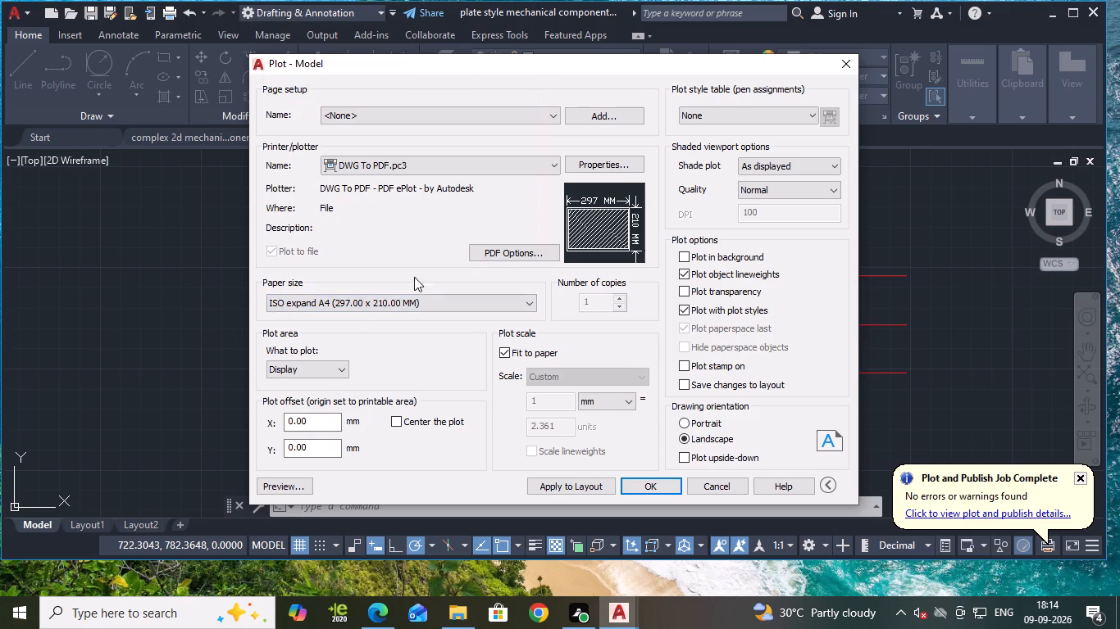
Set the plot area to a window enclosing the whole component and its dimensions.
left_click(316, 377)
left_click(303, 419)
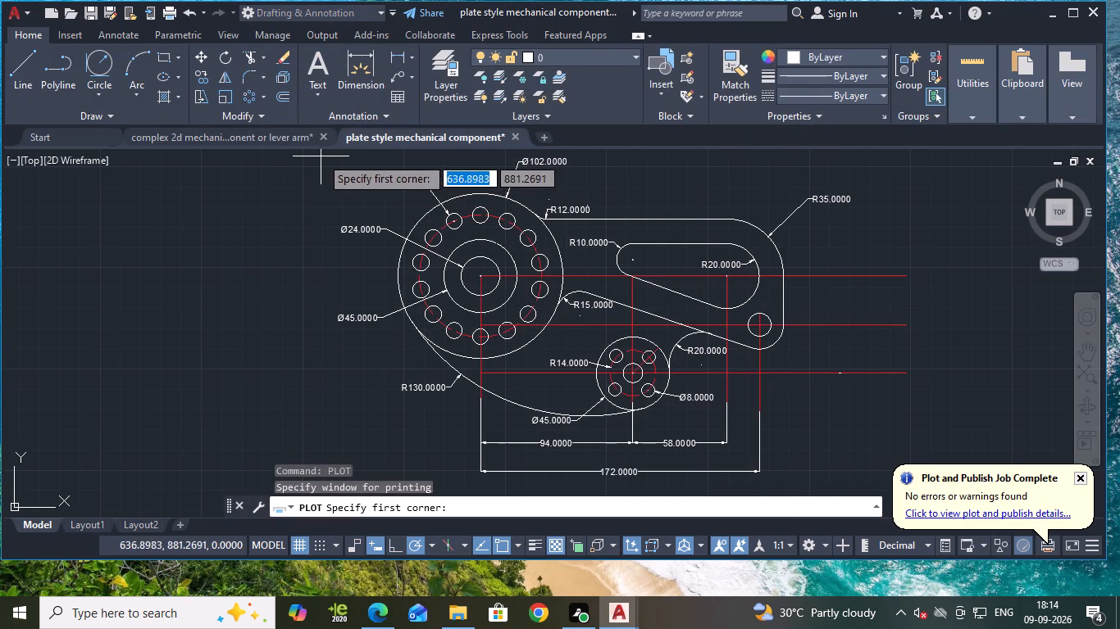
left_click(282, 147)
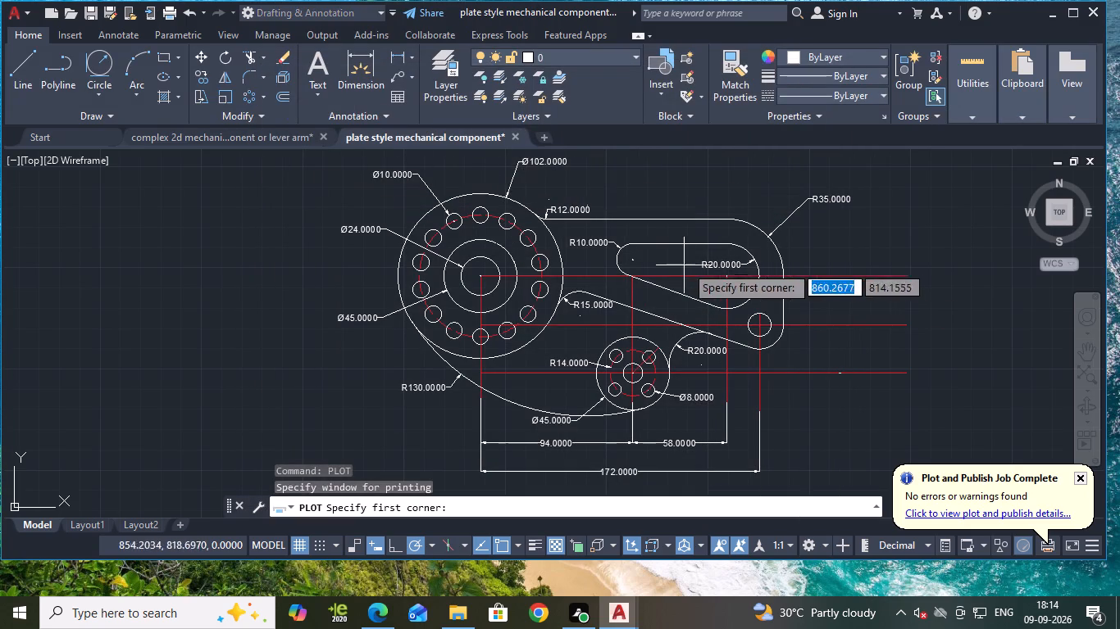
left_click_drag(319, 152, 562, 162)
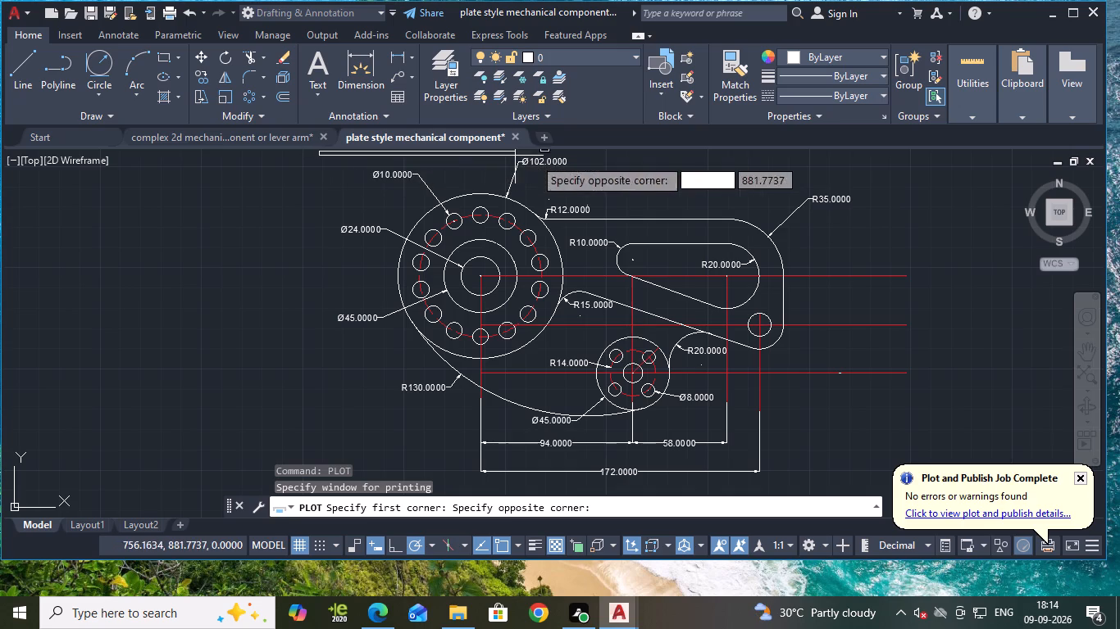
left_click_drag(562, 162, 933, 380)
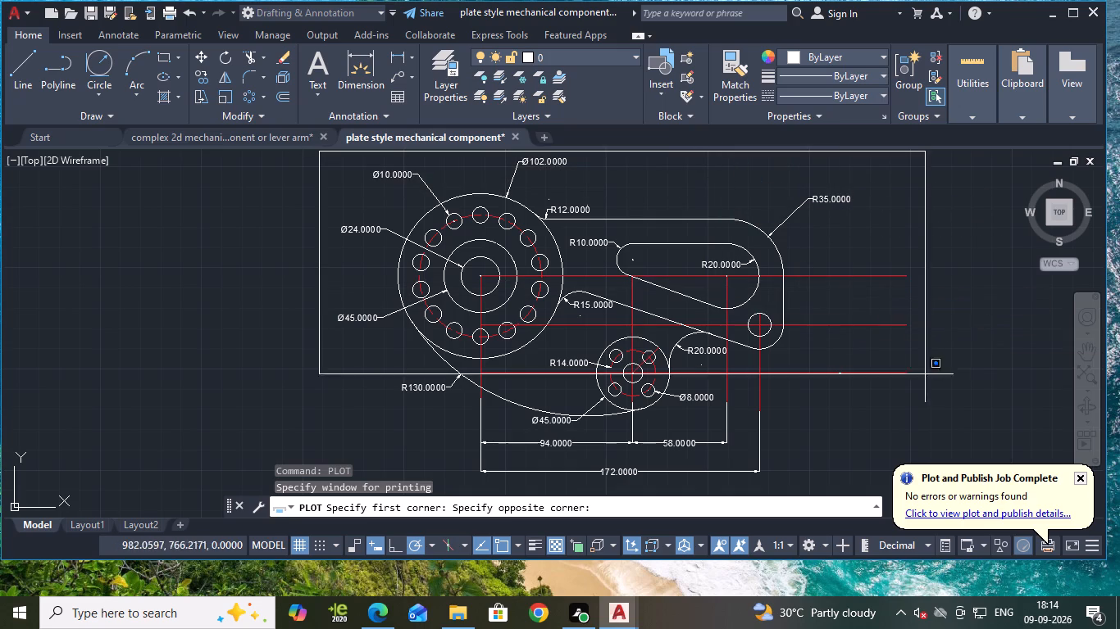
left_click_drag(933, 380, 930, 486)
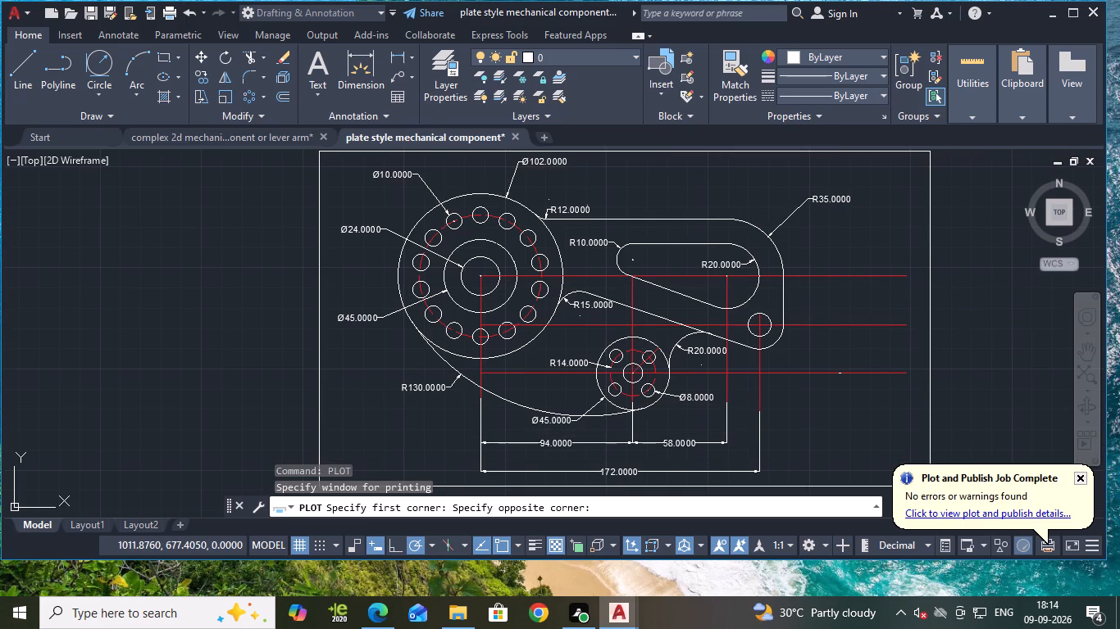
left_click_drag(930, 486, 929, 486)
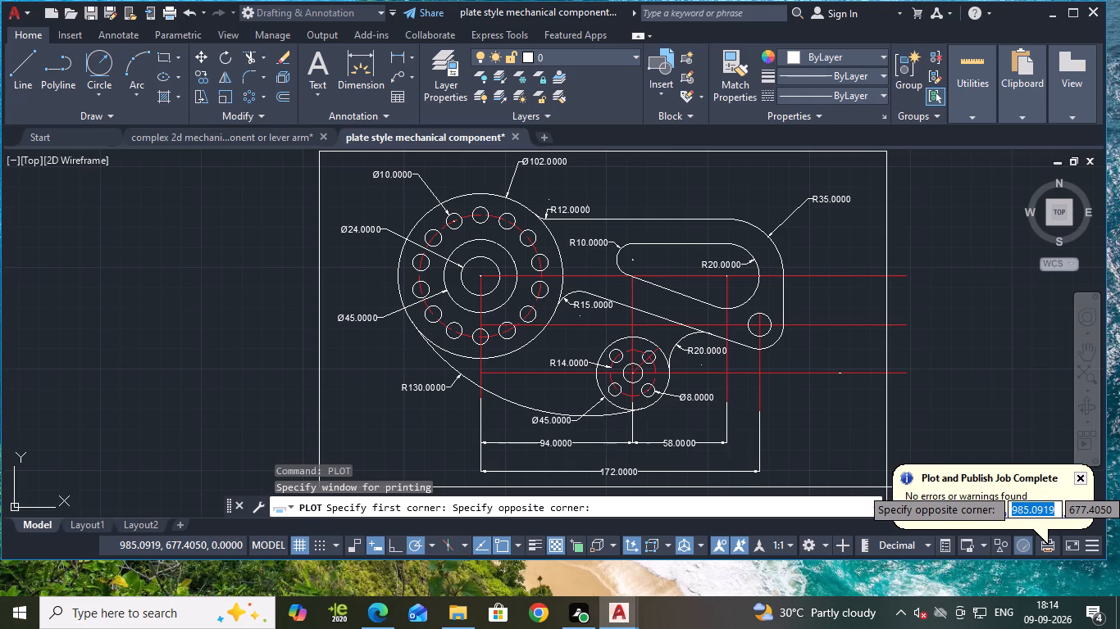
left_click(887, 486)
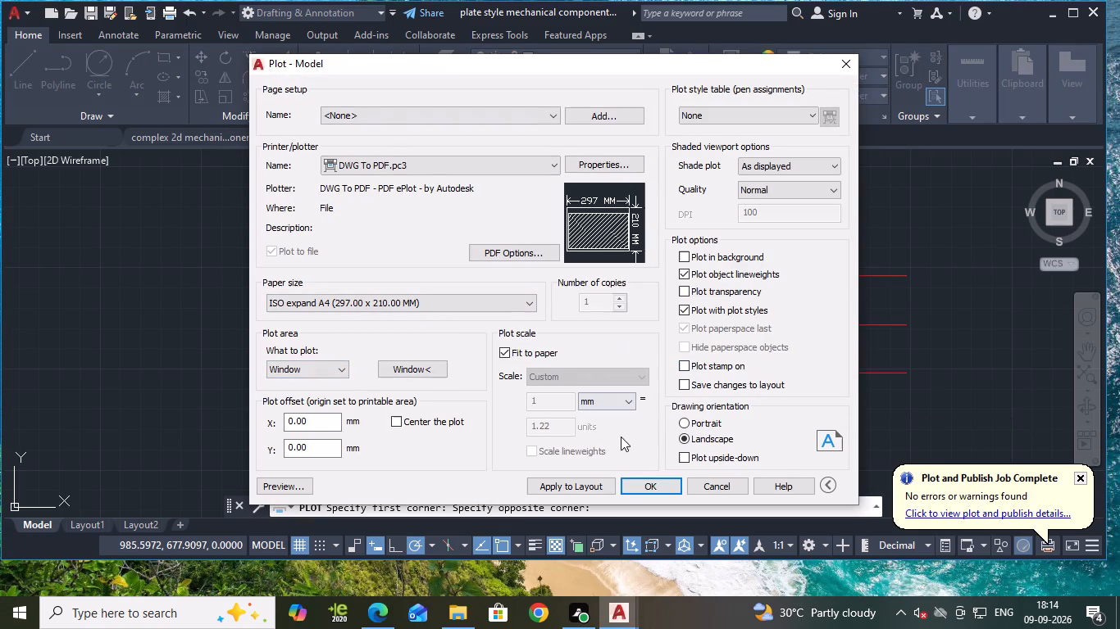
Plot the drawing to "plate style mechanical component-Model.pdf" in the 9-9-26 folder, and minimize the PDF viewer that opens.
left_click(642, 477)
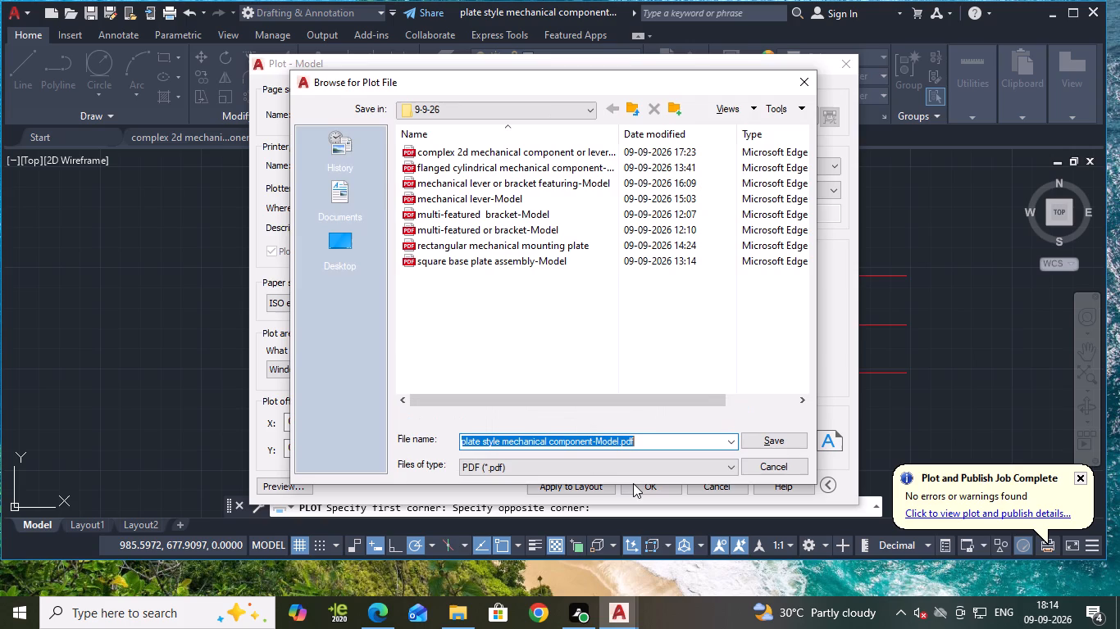
left_click(778, 438)
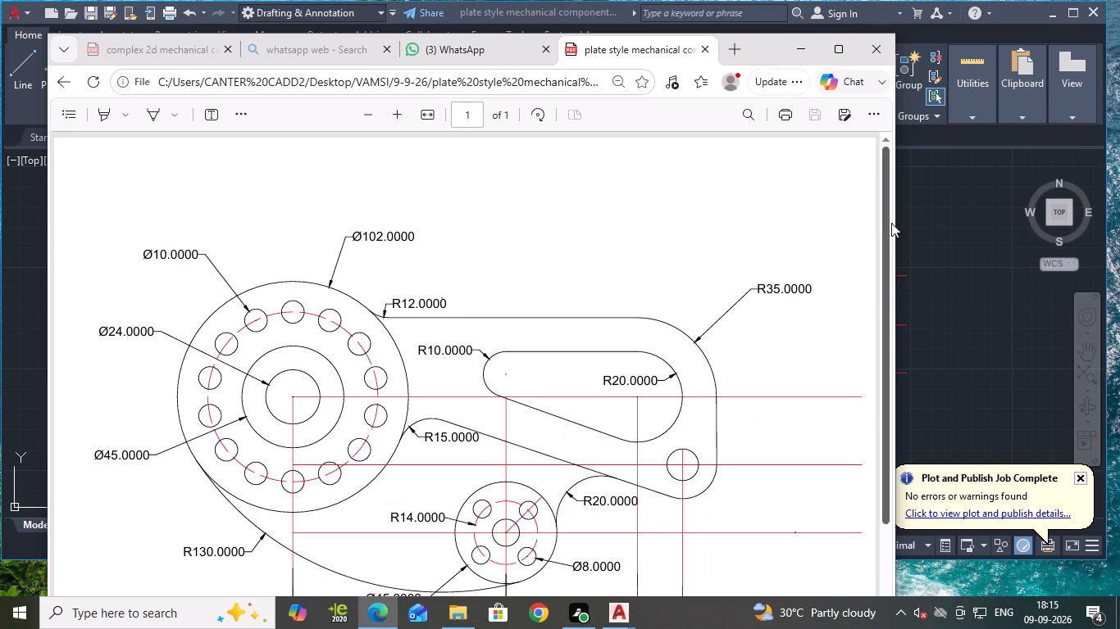
left_click(798, 60)
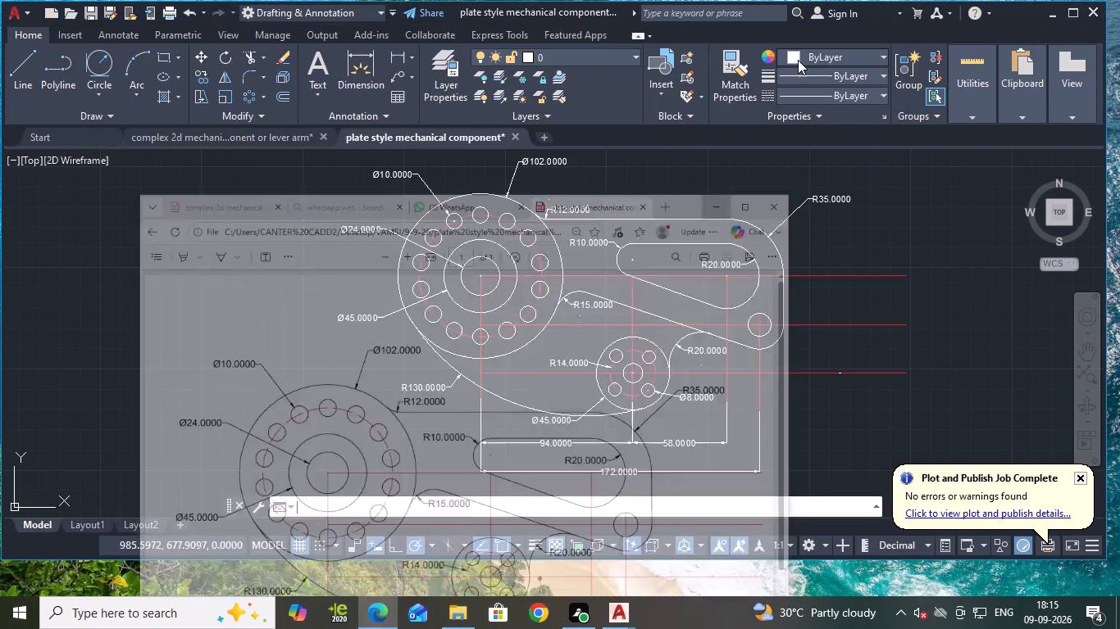
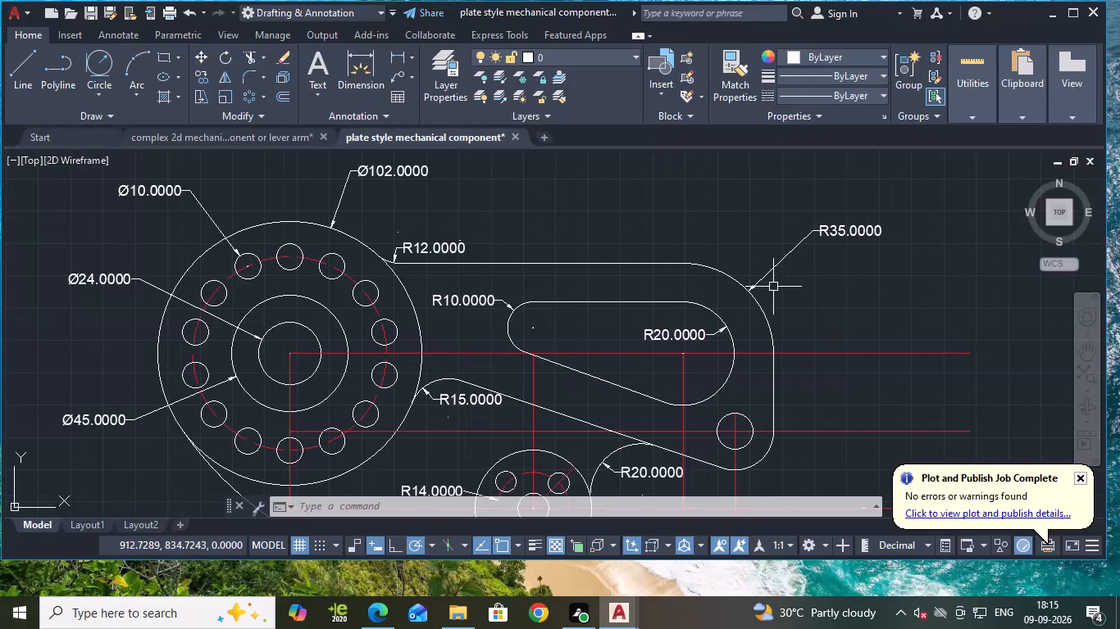
Inspect the finished plate component drawing and its radius, diameter and linear dimensions, both as a whole and up close.
scroll(580, 301, "down", 2)
scroll(580, 301, "up", 2)
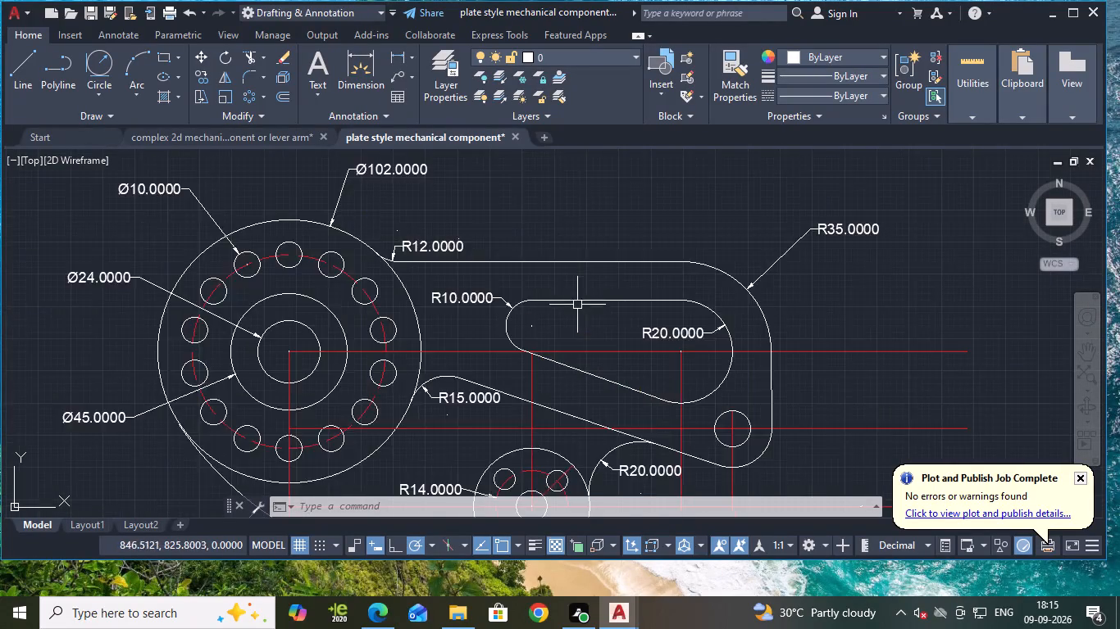
scroll(575, 307, "down", 1)
scroll(622, 434, "down", 1)
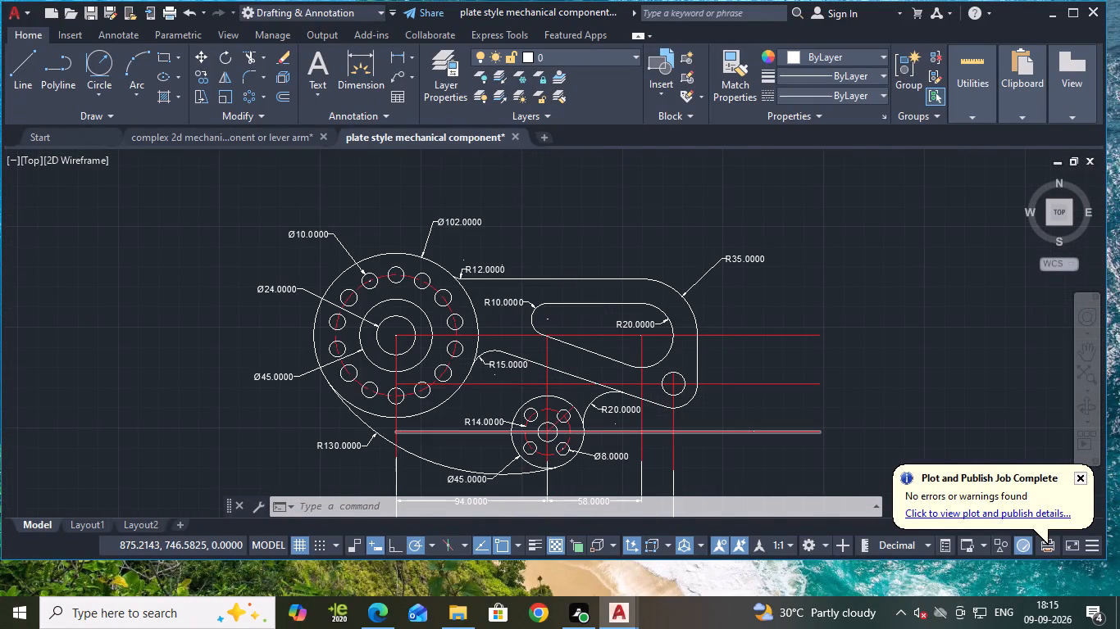
scroll(622, 434, "up", 1)
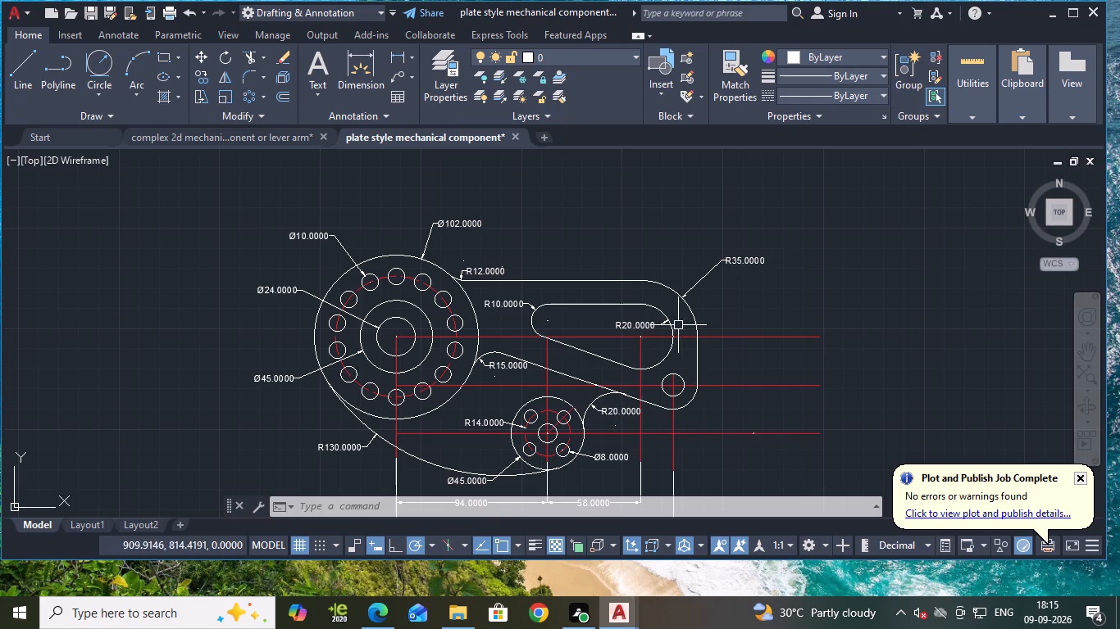
scroll(768, 322, "up", 1)
scroll(744, 330, "down", 1)
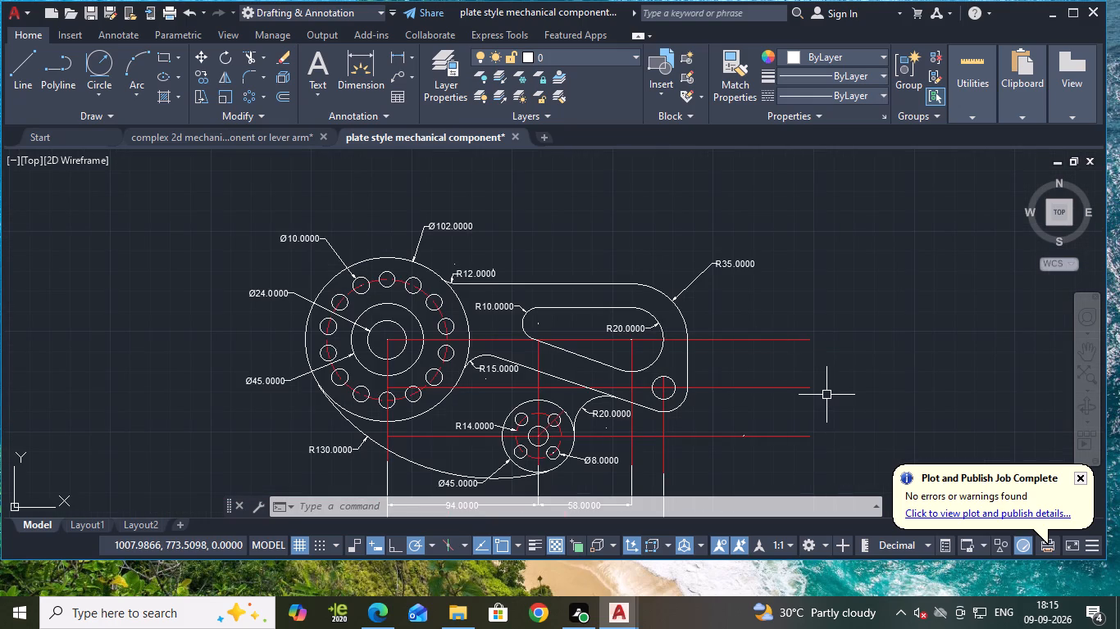
scroll(826, 395, "down", 1)
scroll(826, 395, "up", 1)
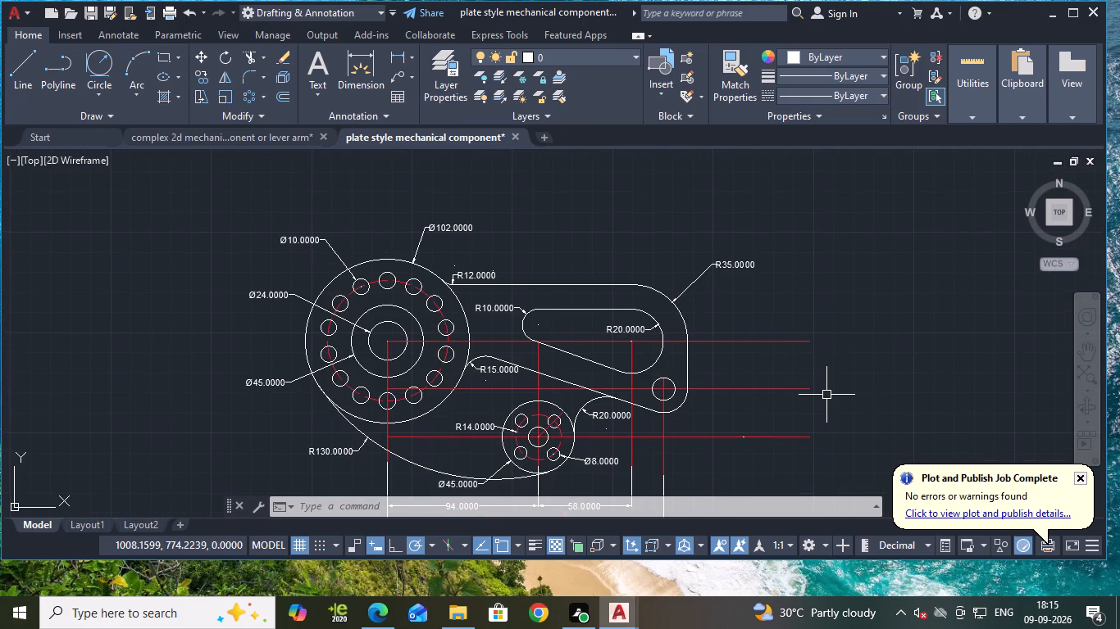
scroll(826, 395, "down", 1)
scroll(826, 395, "up", 1)
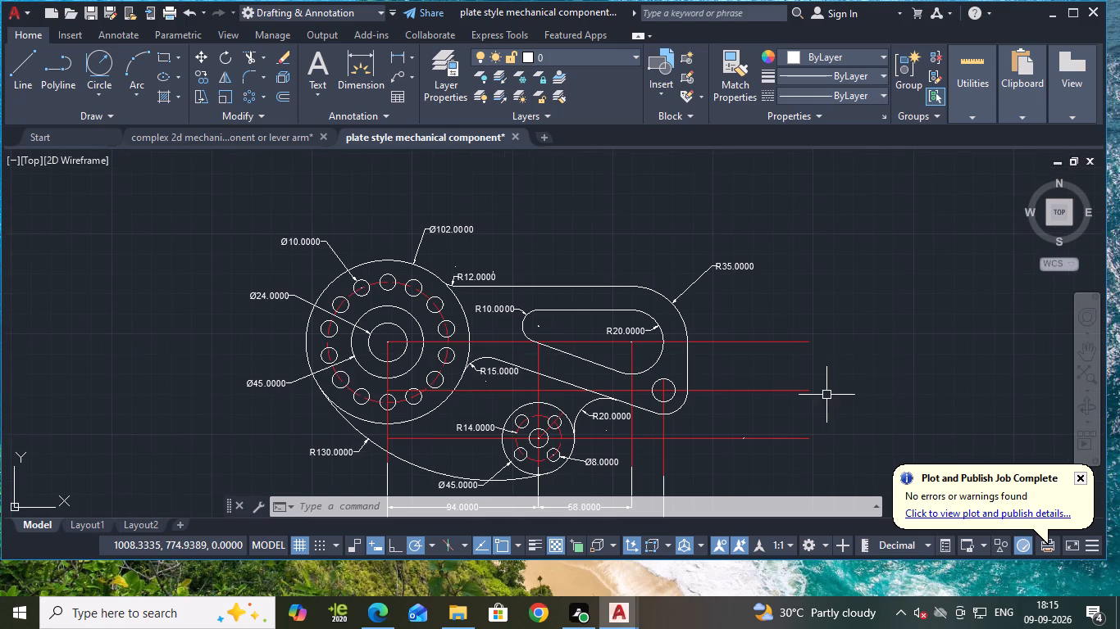
middle_click_drag(811, 378, 837, 351)
scroll(837, 353, "down", 1)
scroll(837, 353, "up", 1)
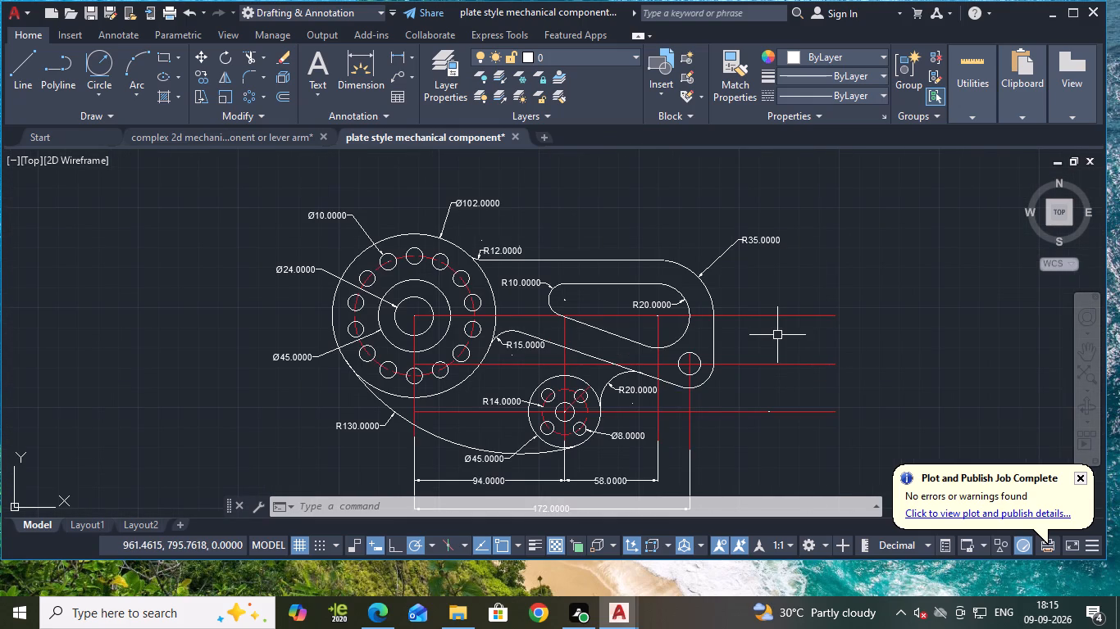
scroll(880, 349, "up", 1)
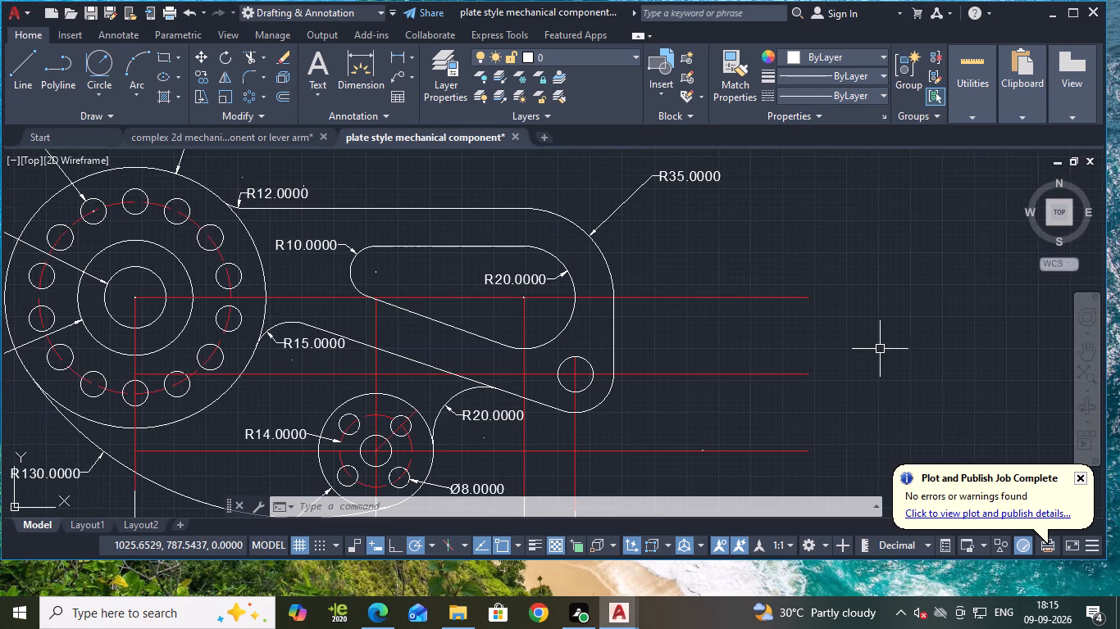
scroll(843, 346, "down", 1)
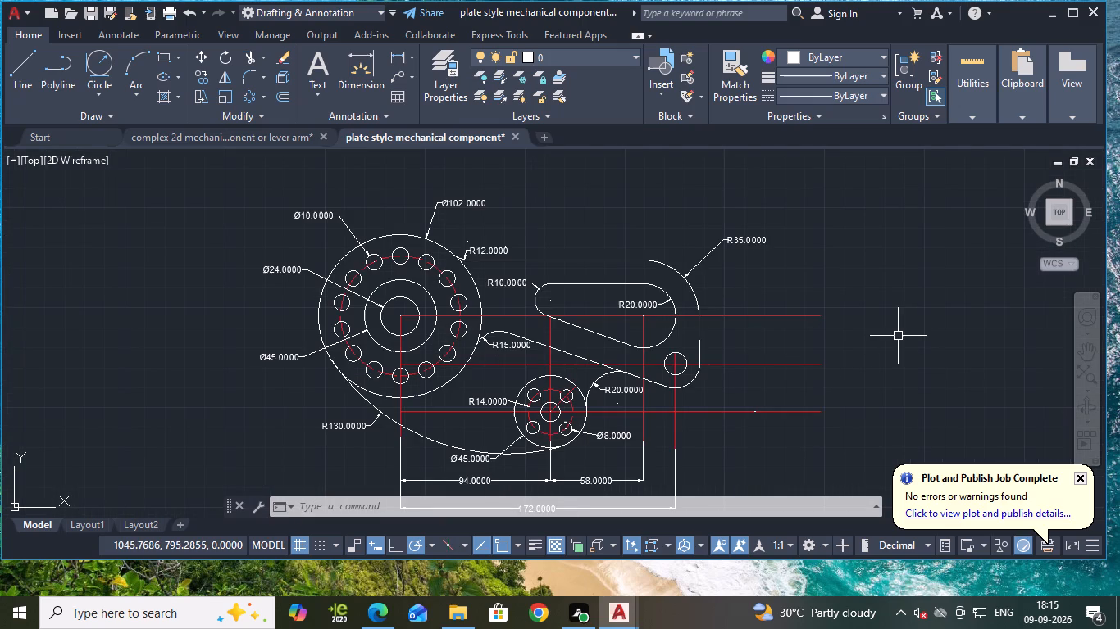
scroll(912, 309, "up", 1)
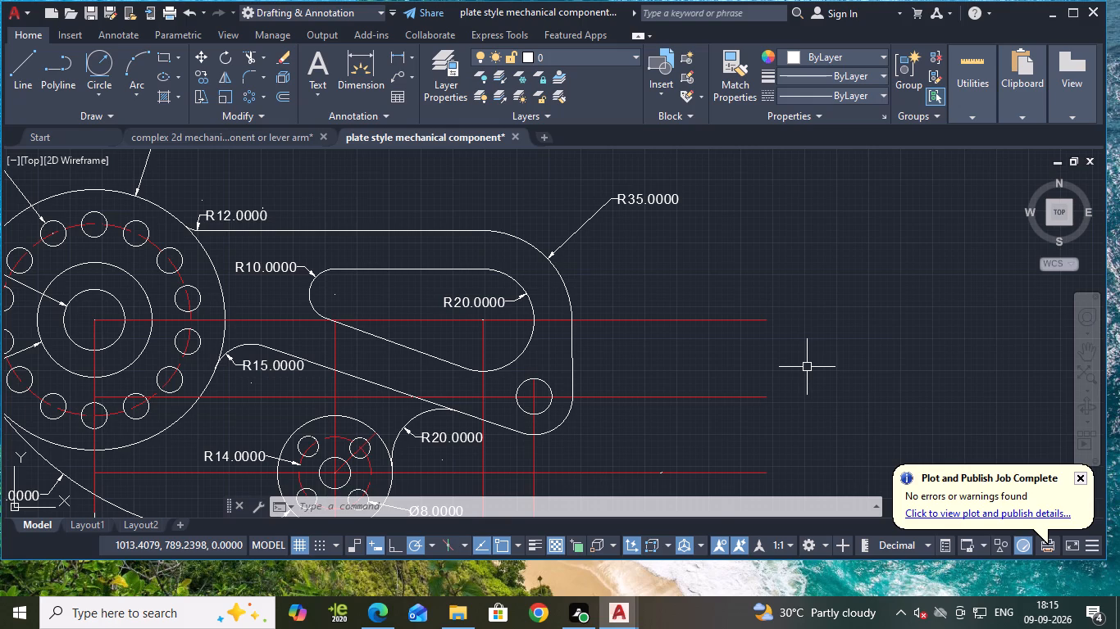
middle_click_drag(706, 280, 788, 247)
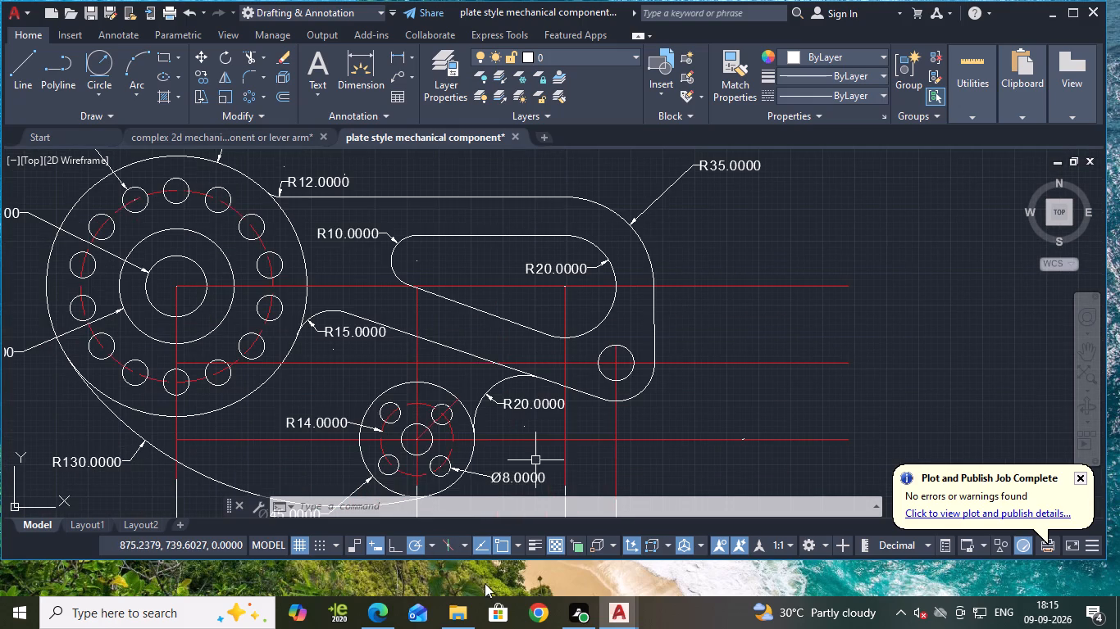